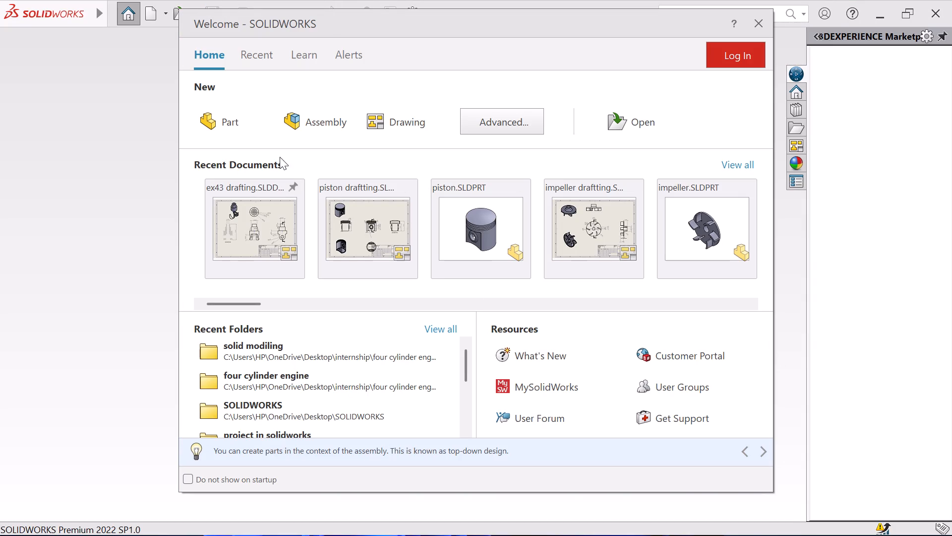
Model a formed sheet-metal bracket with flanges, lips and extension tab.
Create a new part document.
left_click(231, 125)
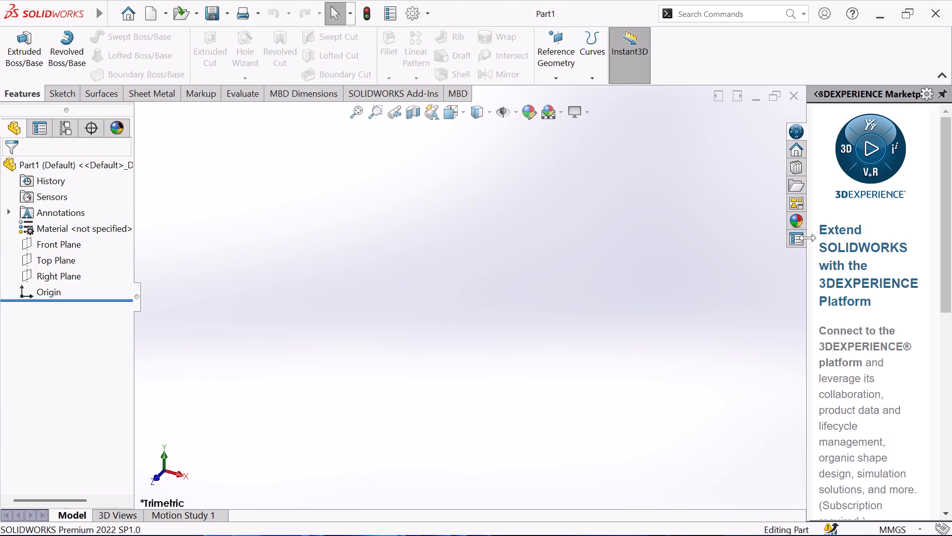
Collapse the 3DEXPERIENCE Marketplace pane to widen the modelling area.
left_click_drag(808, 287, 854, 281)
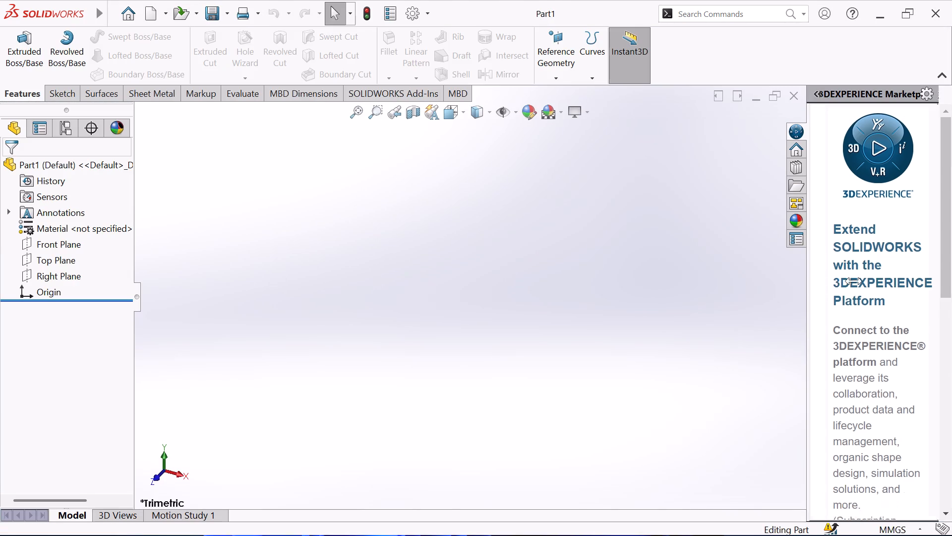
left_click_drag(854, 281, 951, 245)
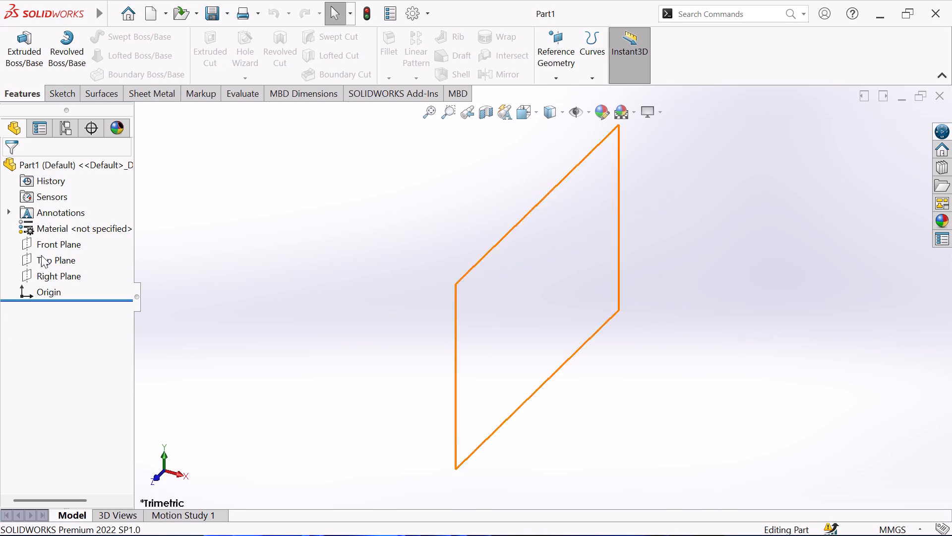
Start a new sketch on the Top Plane.
left_click(55, 262)
left_click(62, 98)
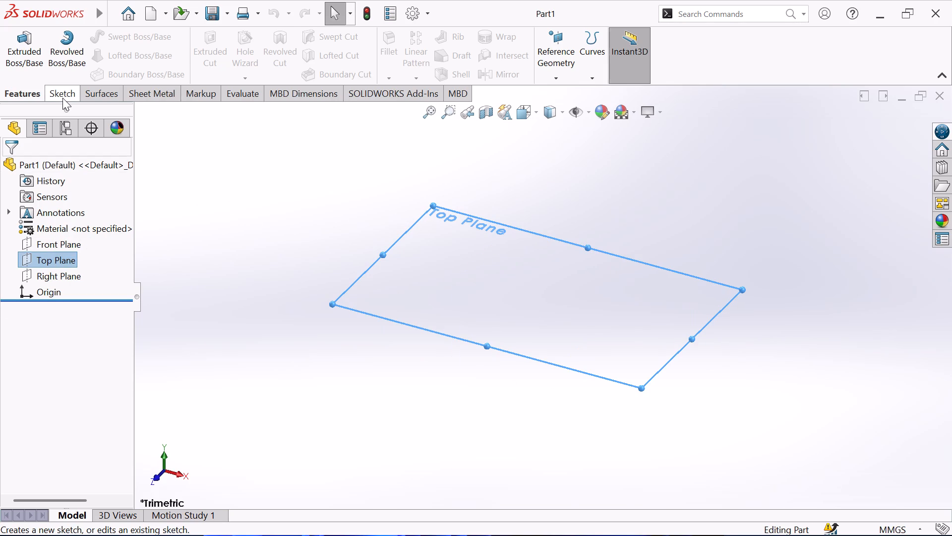
left_click(19, 47)
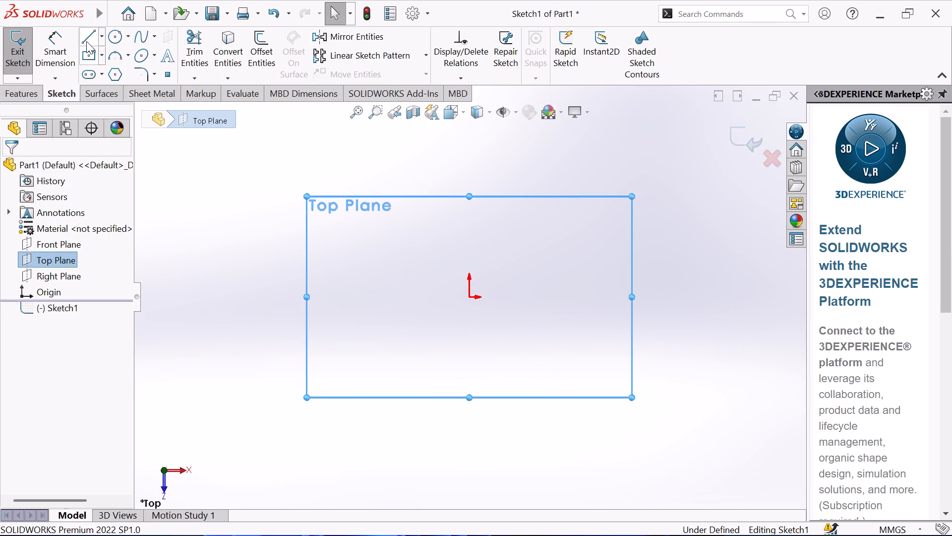
Sketch a roughly horizontal centerline about 313 mm long, running across the origin, and end the line chain.
left_click(104, 28)
left_click(88, 74)
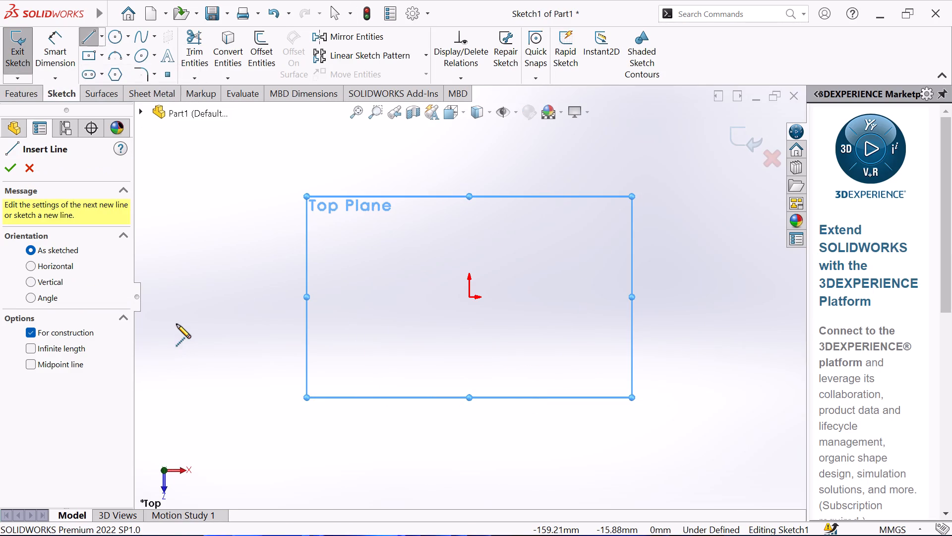
left_click(185, 299)
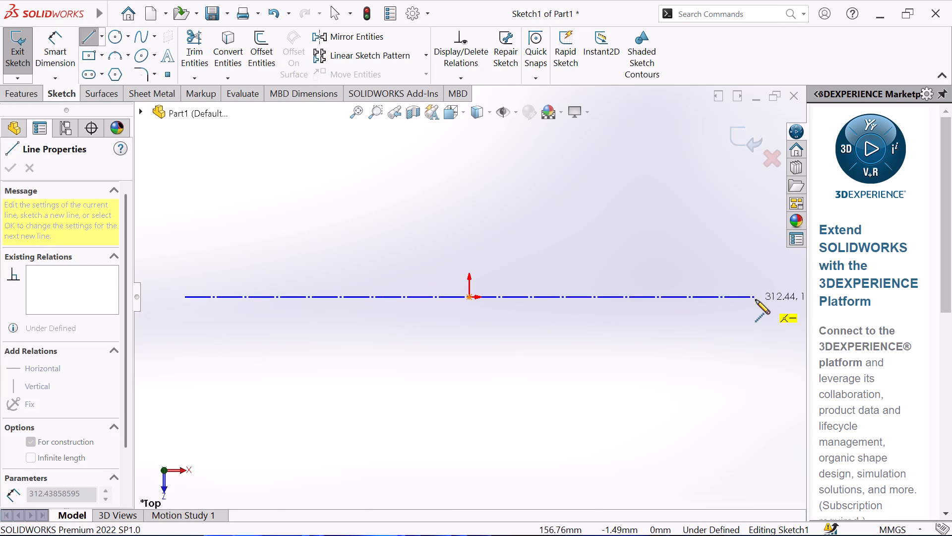
left_click(756, 300)
right_click(636, 271)
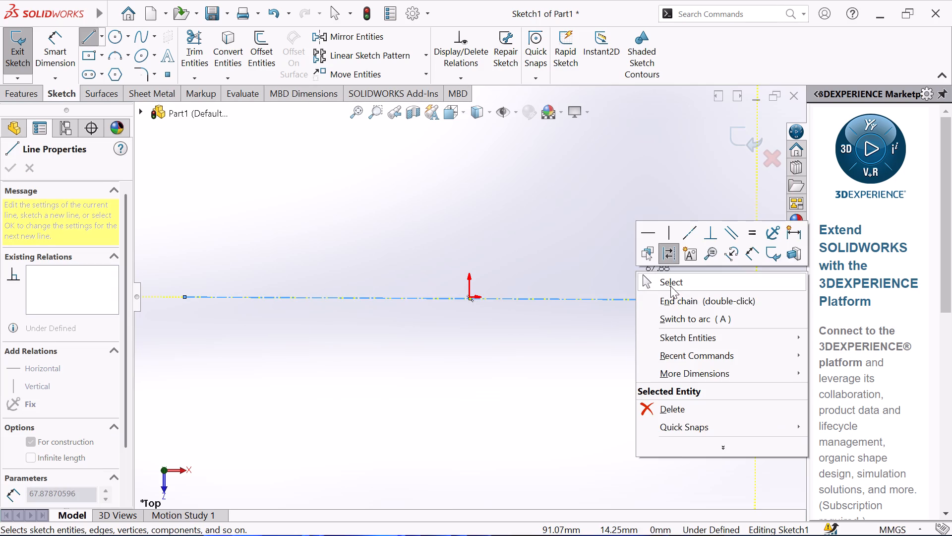
left_click(670, 285)
Add a coincident relation between the centerline and the origin.
scroll(476, 282, "down", 3)
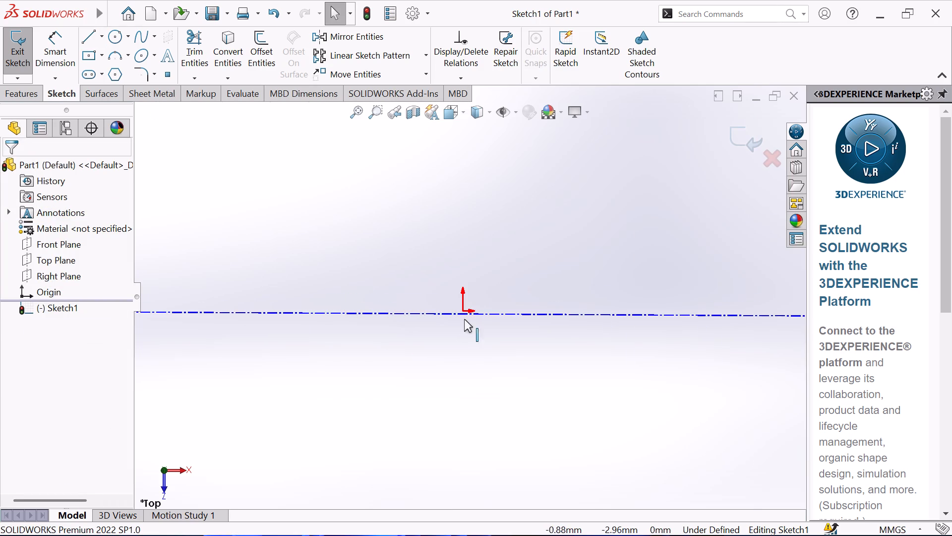
left_click(468, 315)
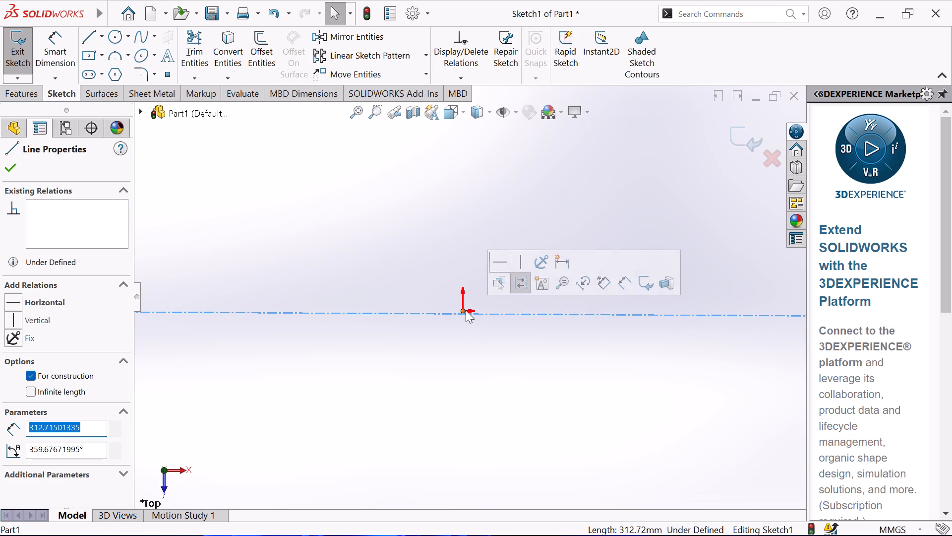
left_click(463, 310, "ctrl")
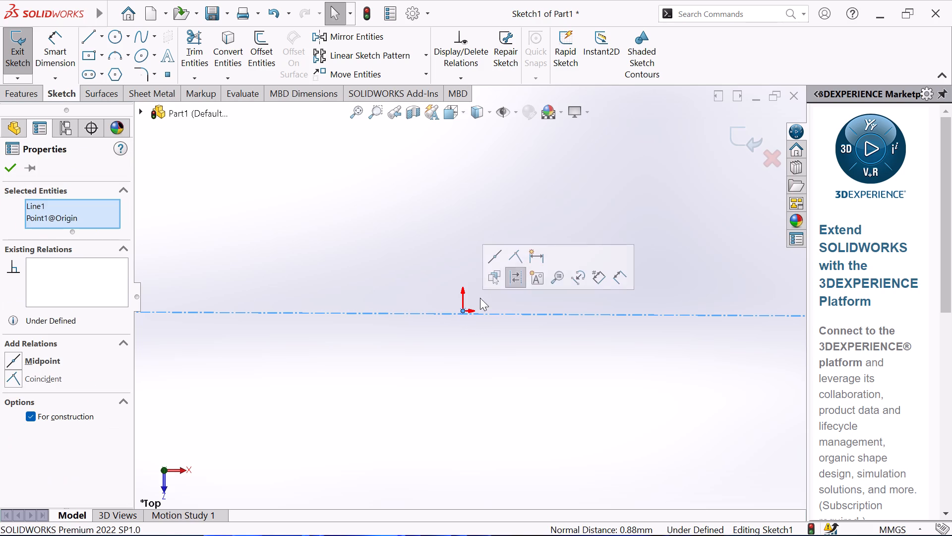
left_click(513, 257)
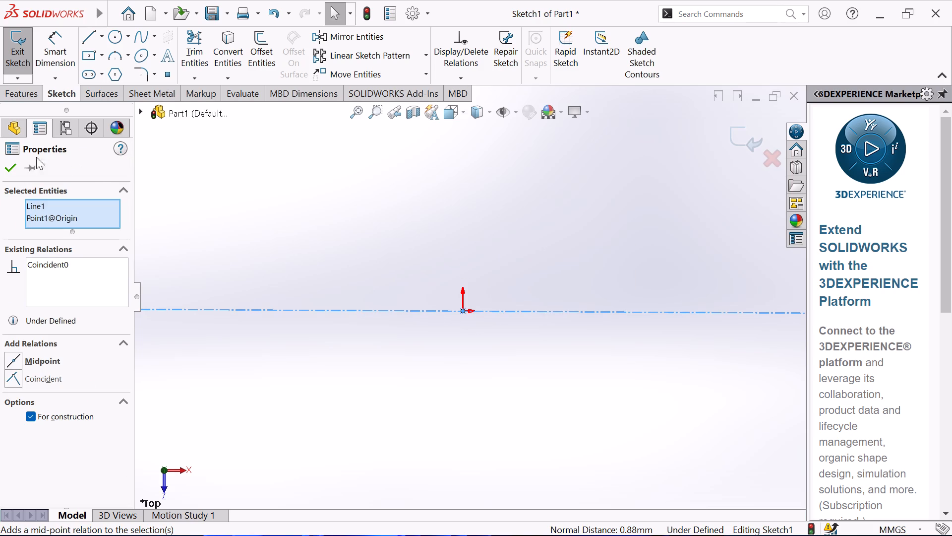
left_click(13, 165)
Add a horizontal relation to the centerline through the origin.
scroll(469, 311, "up", 3)
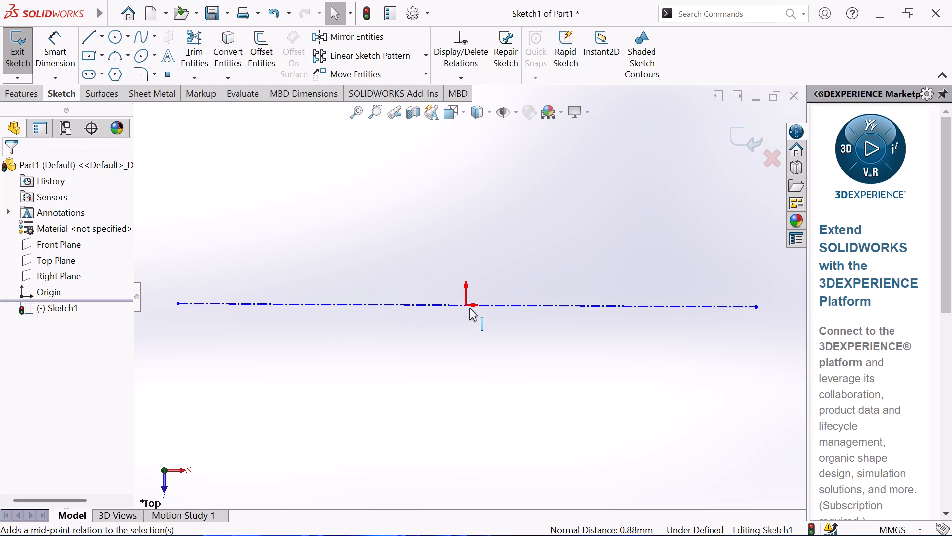
scroll(465, 313, "up", 2)
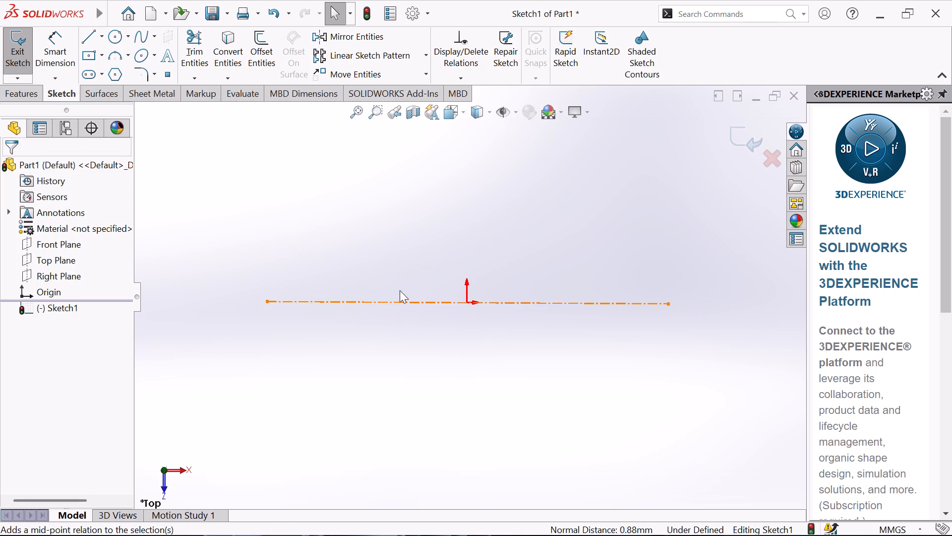
left_click(391, 300)
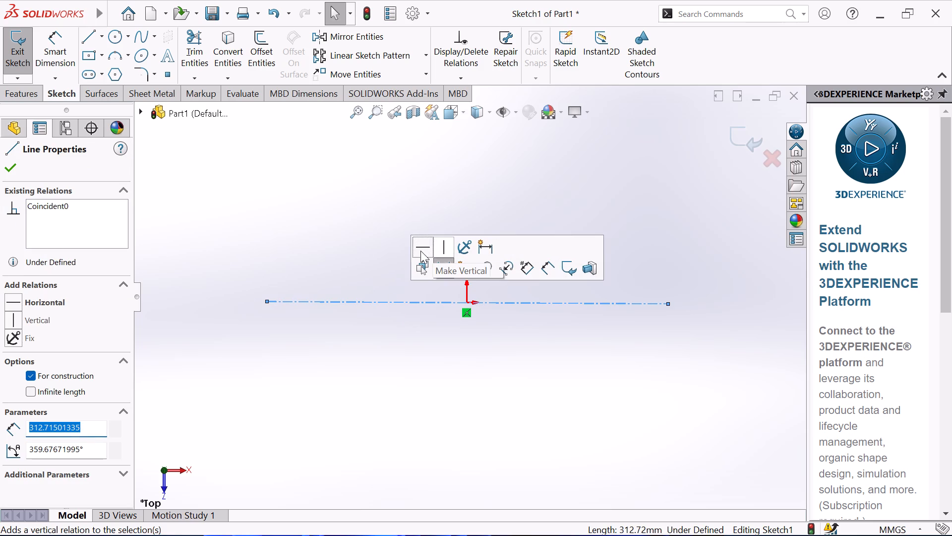
left_click(420, 251)
left_click(339, 250)
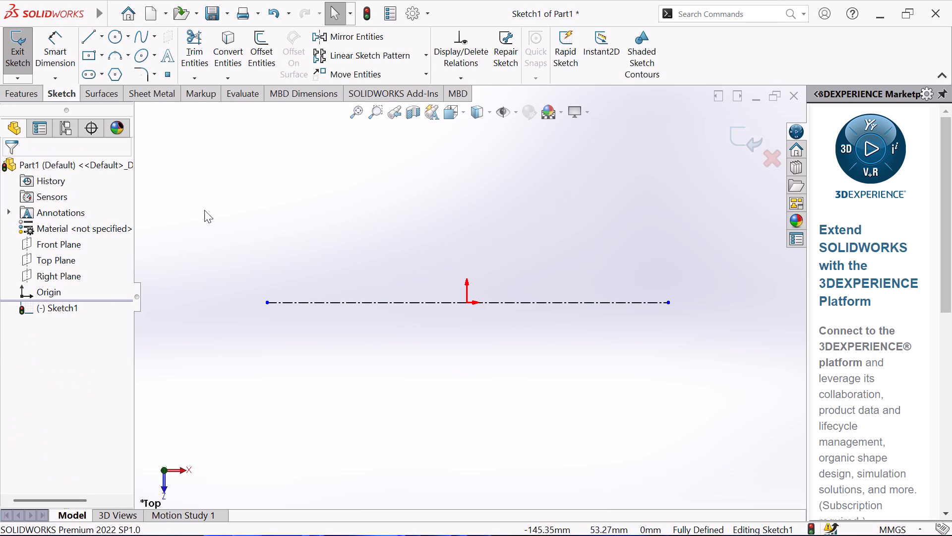
Sketch a vertical centerline about 262 mm long through the origin, crossing the horizontal centerline, and end the line chain.
left_click(103, 42)
left_click(88, 69)
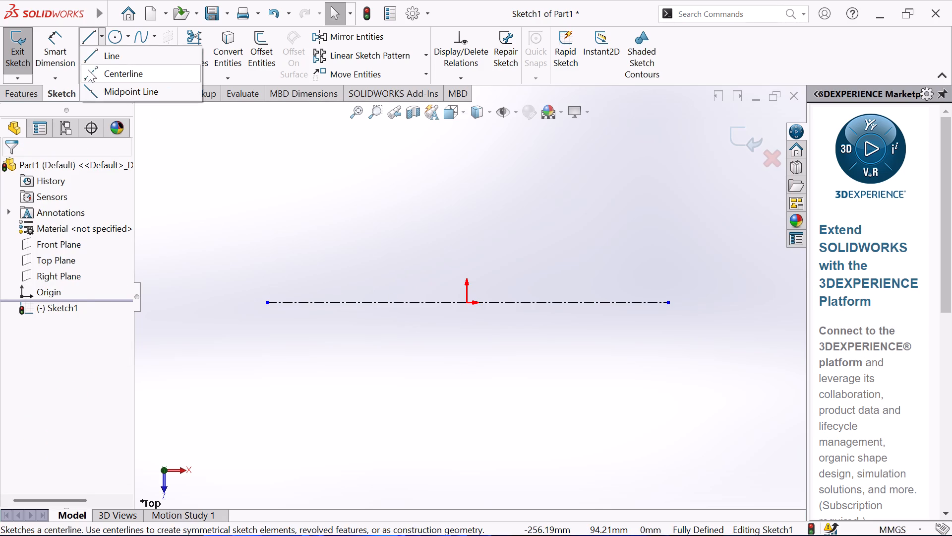
left_click(465, 131)
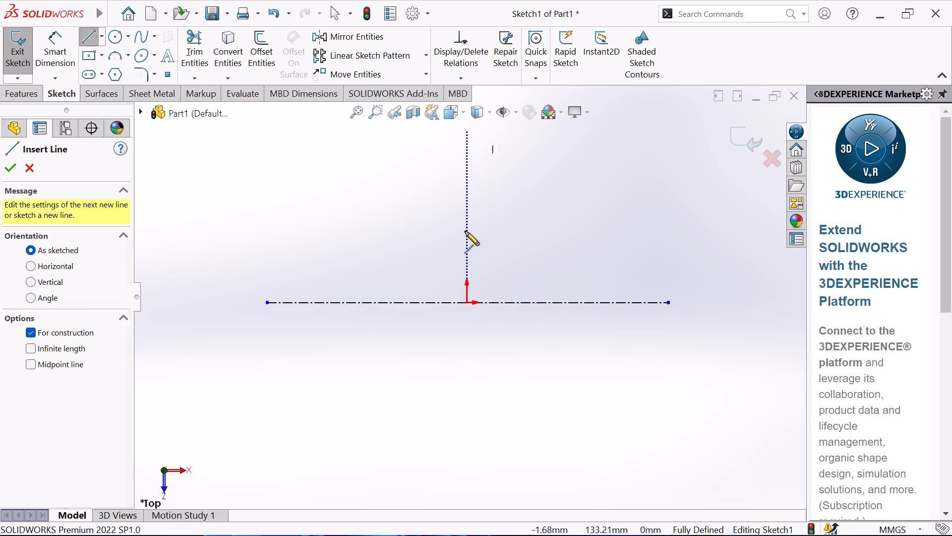
left_click(466, 471)
right_click(369, 355)
left_click(419, 359)
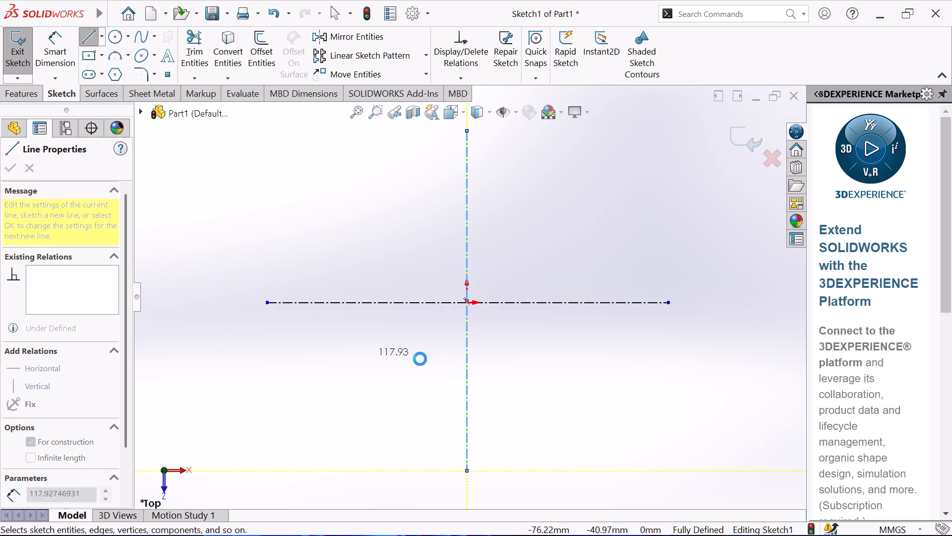
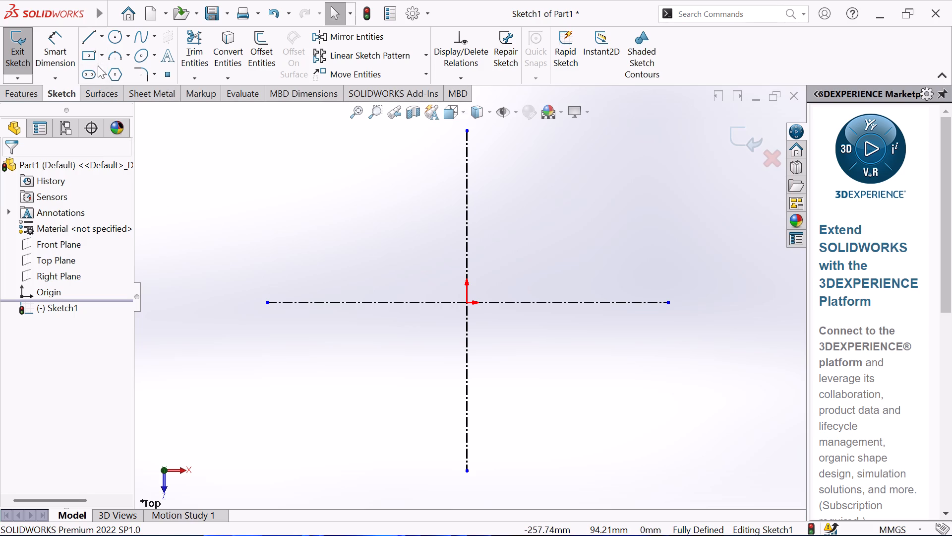
Sketch a center rectangle about 57 mm wide and 99 mm high, centered on the origin, and end the command.
left_click(88, 52)
left_click(468, 304)
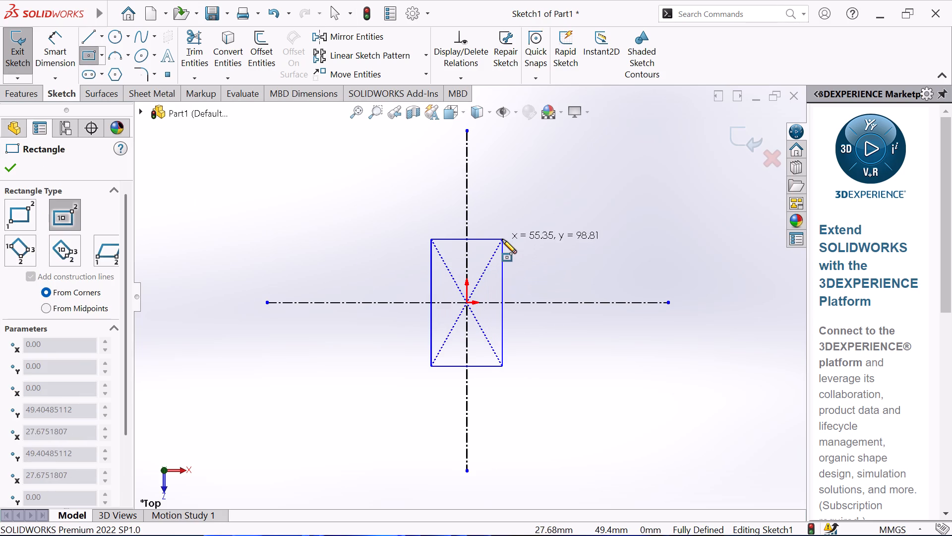
left_click(503, 239)
right_click(563, 250)
left_click(590, 261)
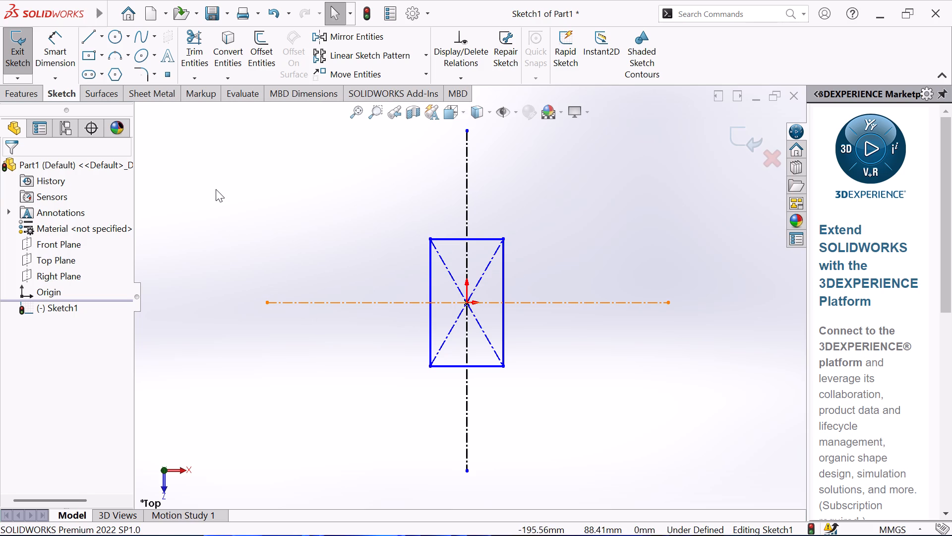
Dimension the length of the rectangle's left vertical side, keeping its drawn size.
left_click(58, 47)
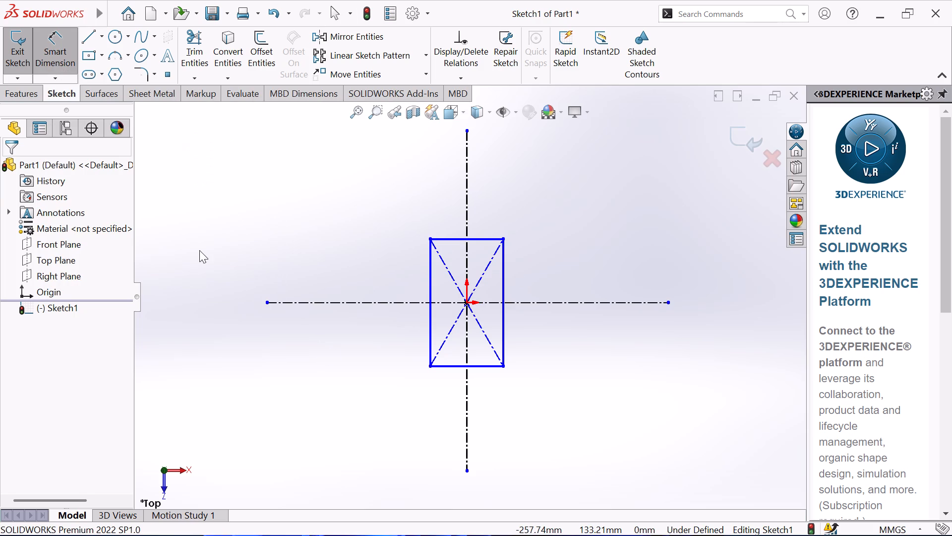
left_click(430, 335)
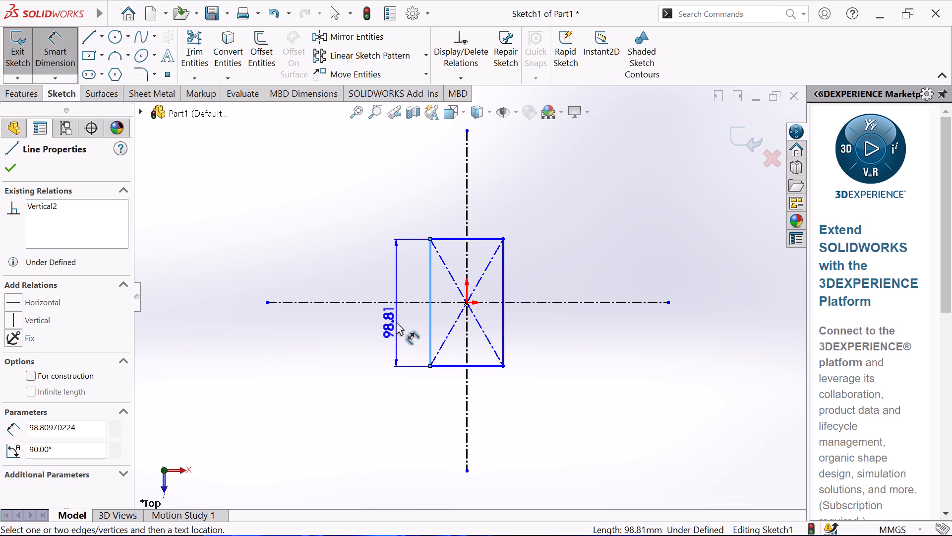
left_click(396, 322)
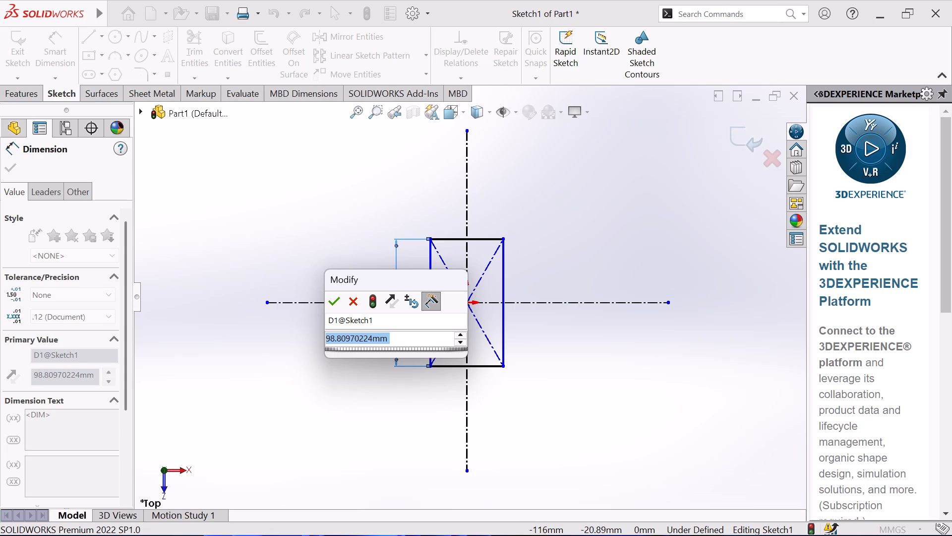
left_click(341, 298)
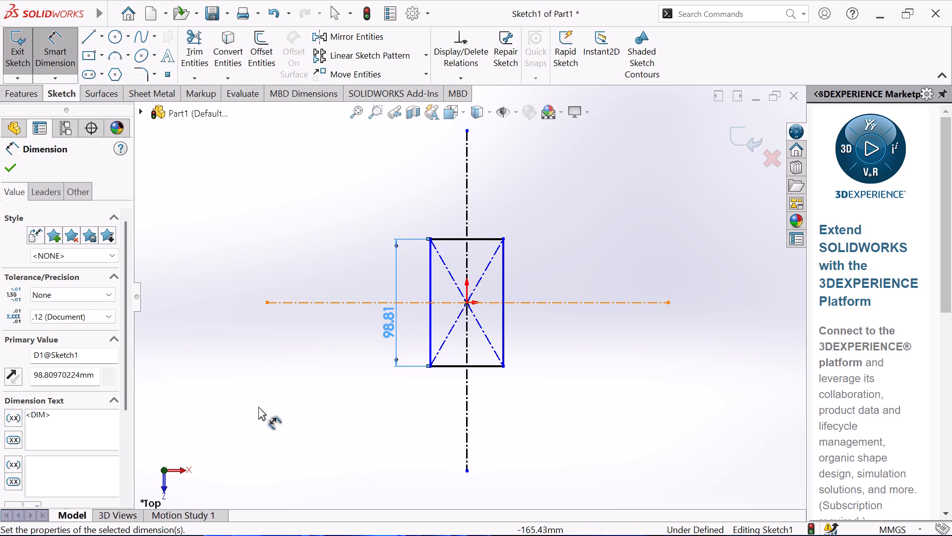
Dimension the rectangle's top edge and set its width to 23.96 mm.
left_click(488, 240)
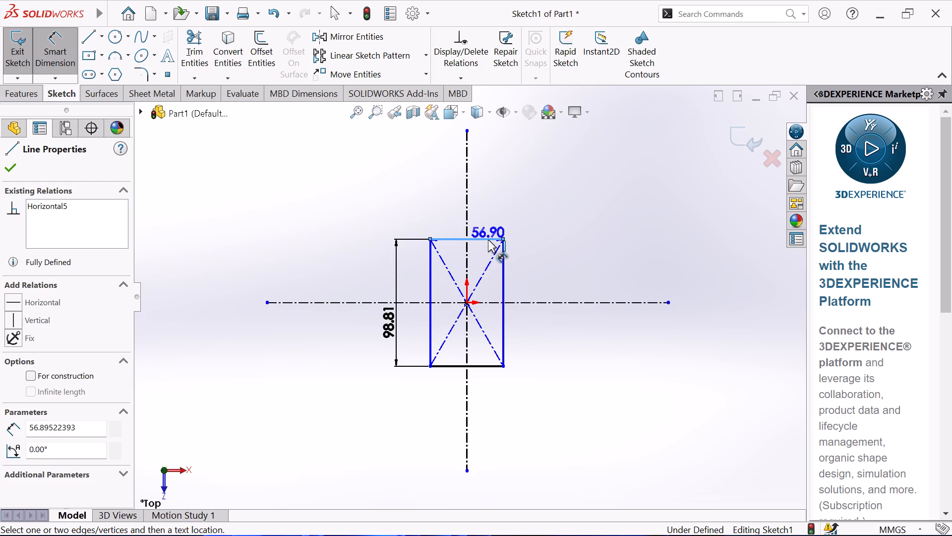
left_click(478, 214)
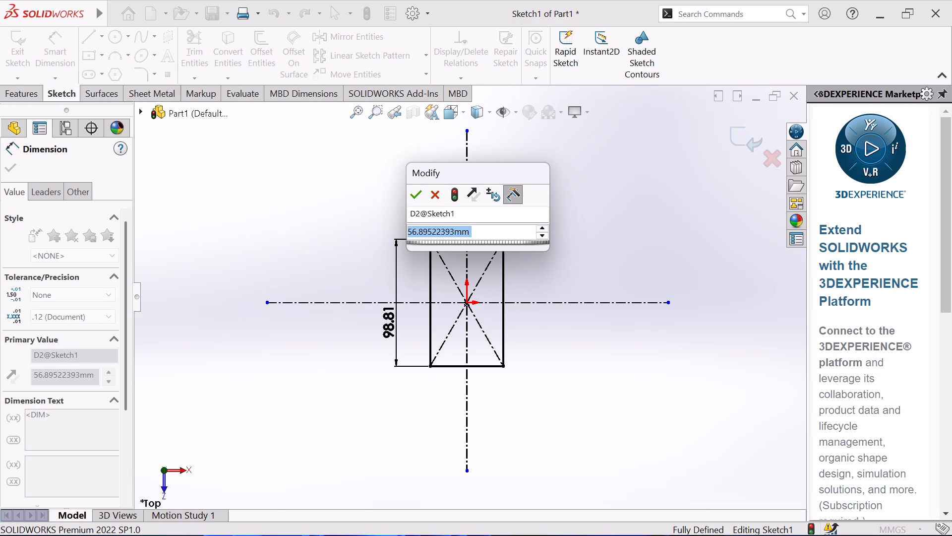
type("23")
key("period")
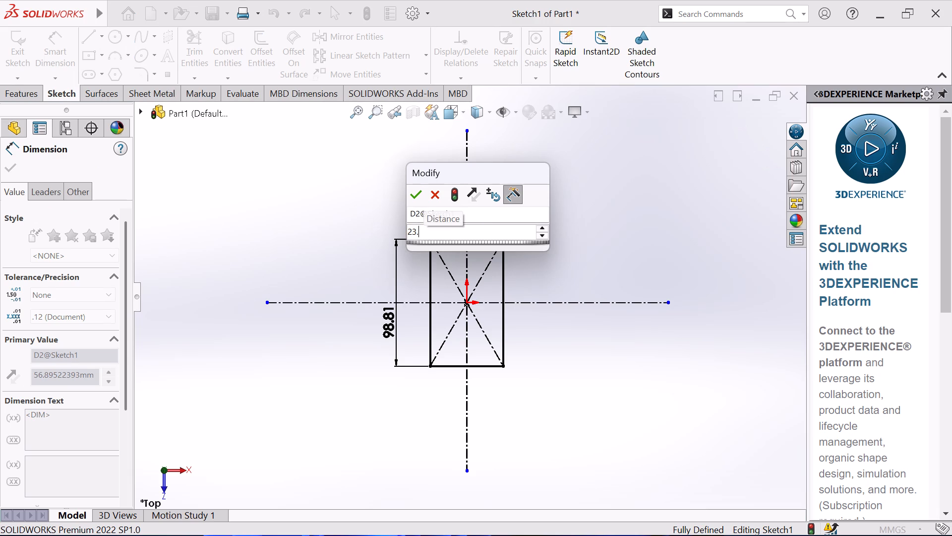
type("96")
key("Return")
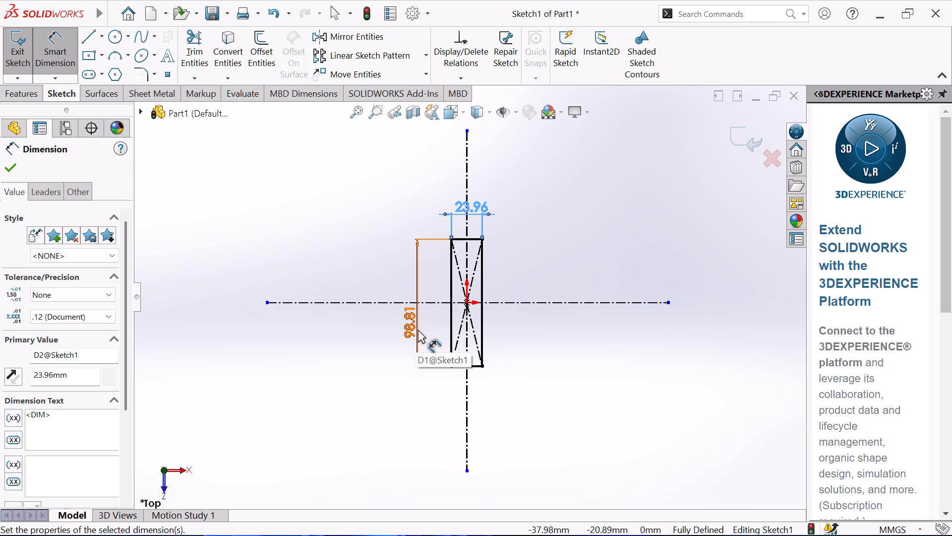
Set the rectangle's vertical dimension to 35 mm and end dimensioning.
double_click(414, 330)
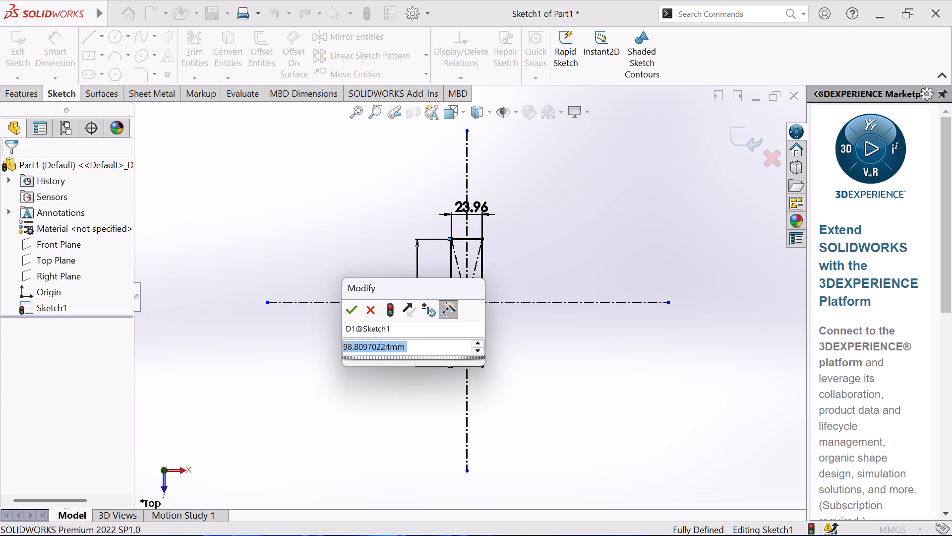
type("35")
key("Return")
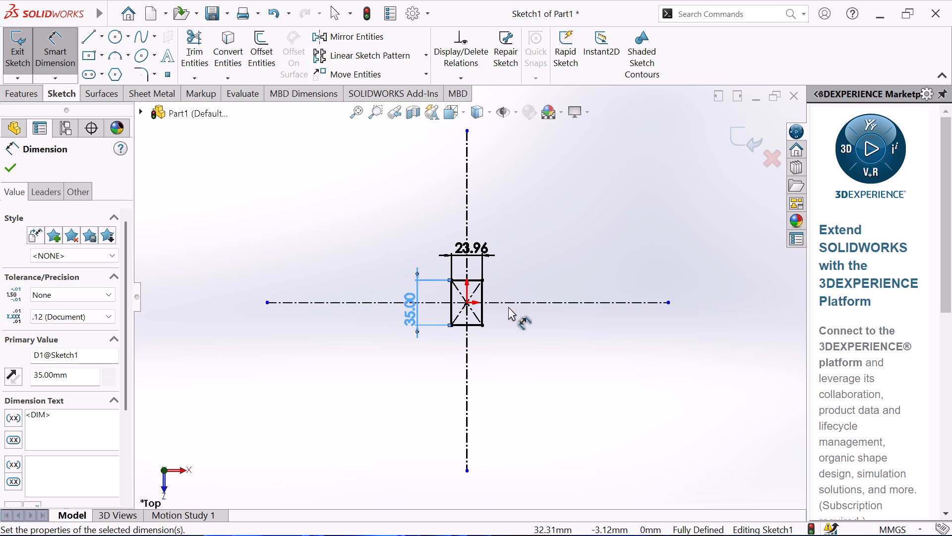
right_click(508, 307)
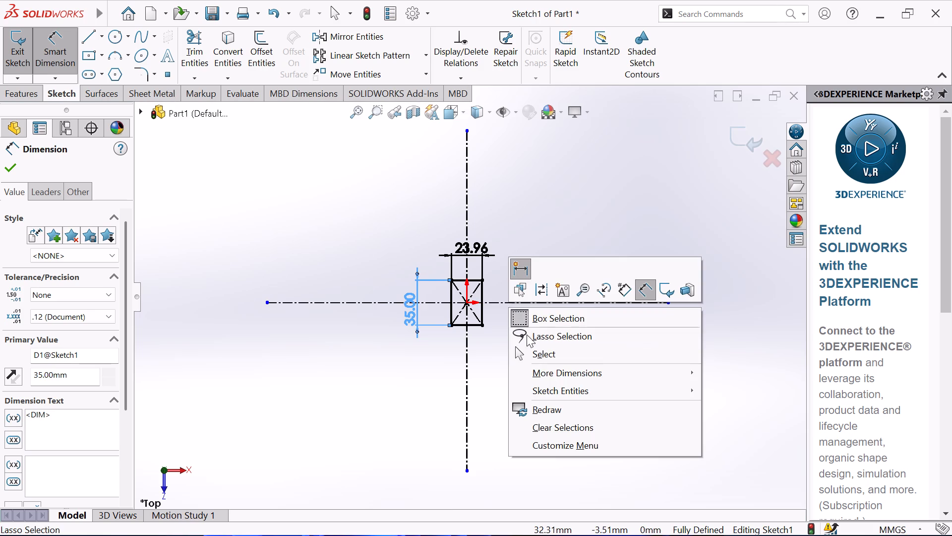
left_click(539, 347)
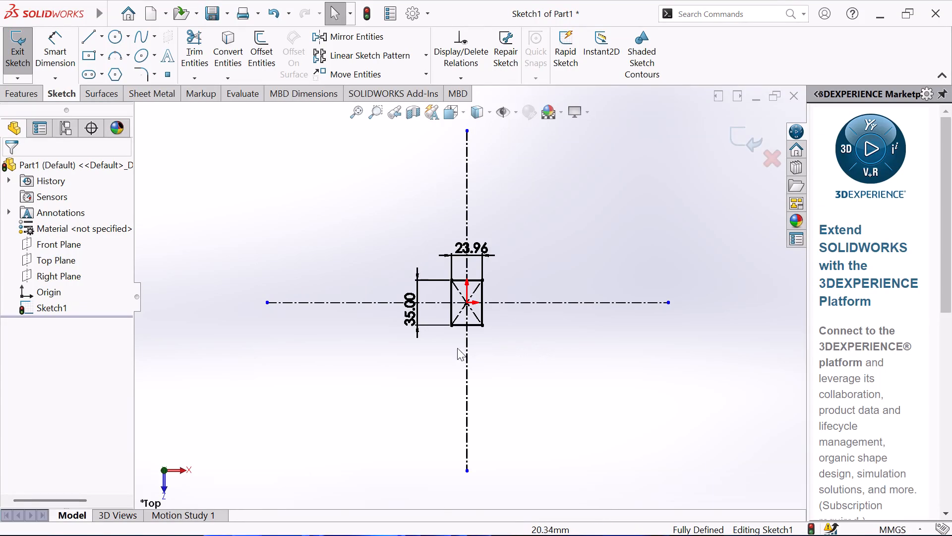
Create a sheet metal base flange from the rectangle sketch with a thickness of 1 mm, and clear the selection.
left_click(155, 90)
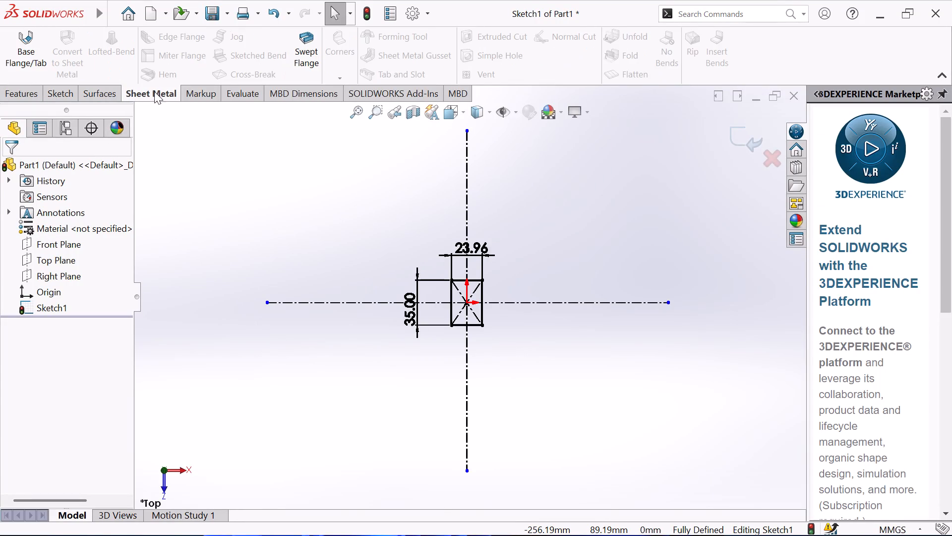
left_click(24, 43)
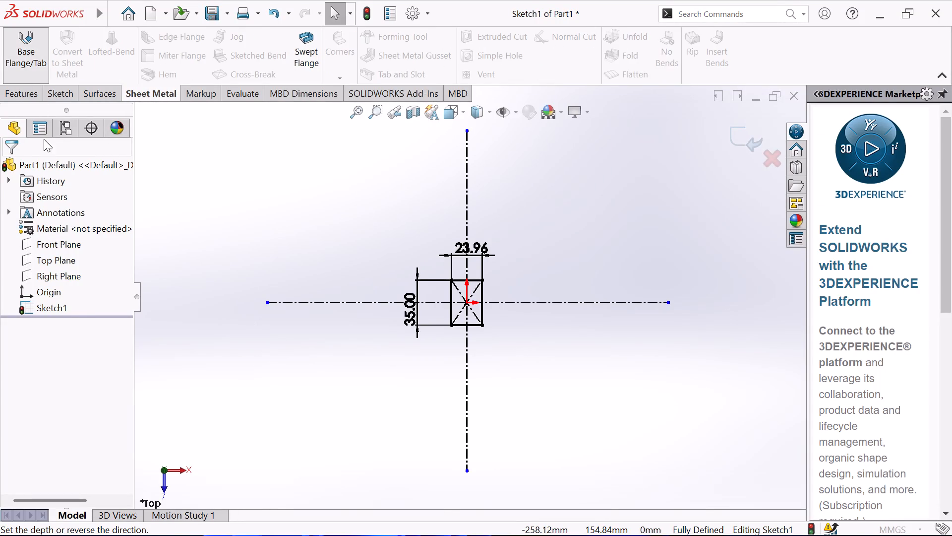
double_click(69, 303)
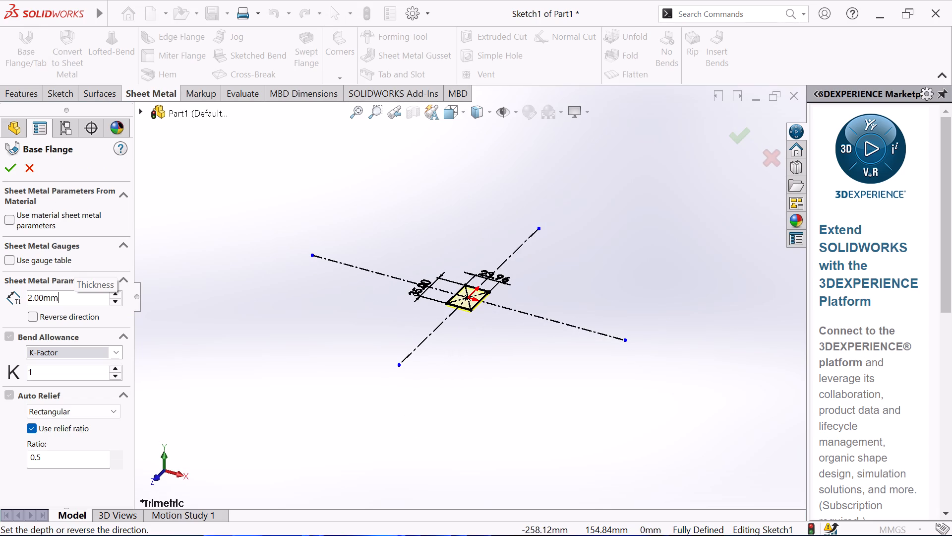
key("1")
key("Return")
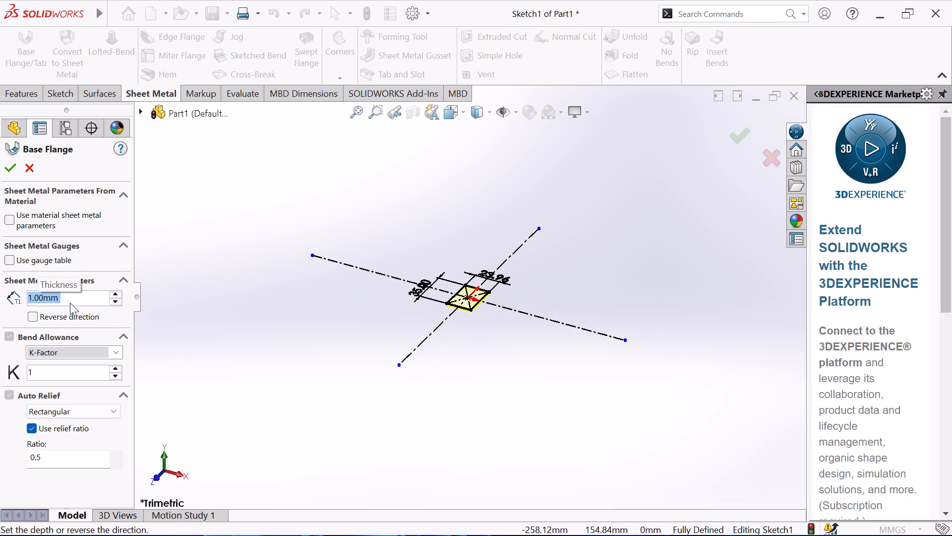
key("Return")
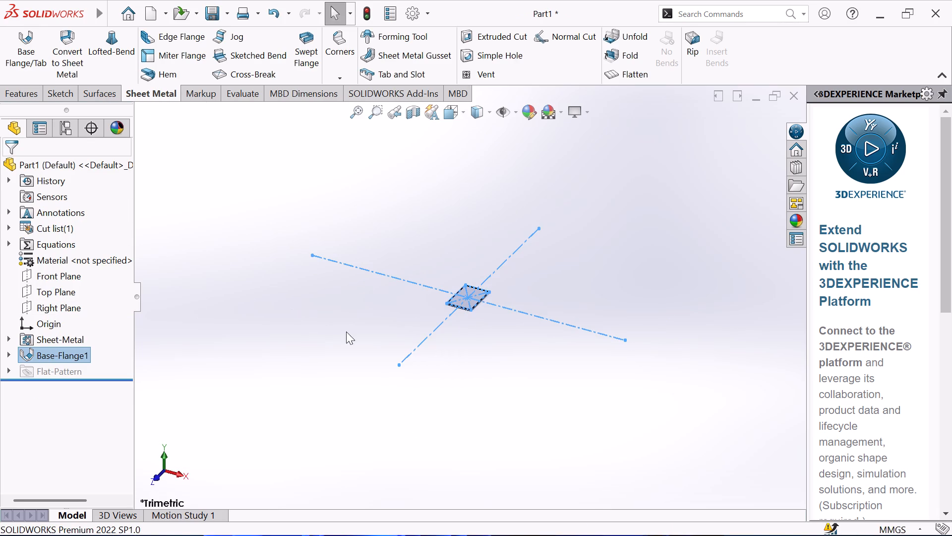
left_click(340, 334)
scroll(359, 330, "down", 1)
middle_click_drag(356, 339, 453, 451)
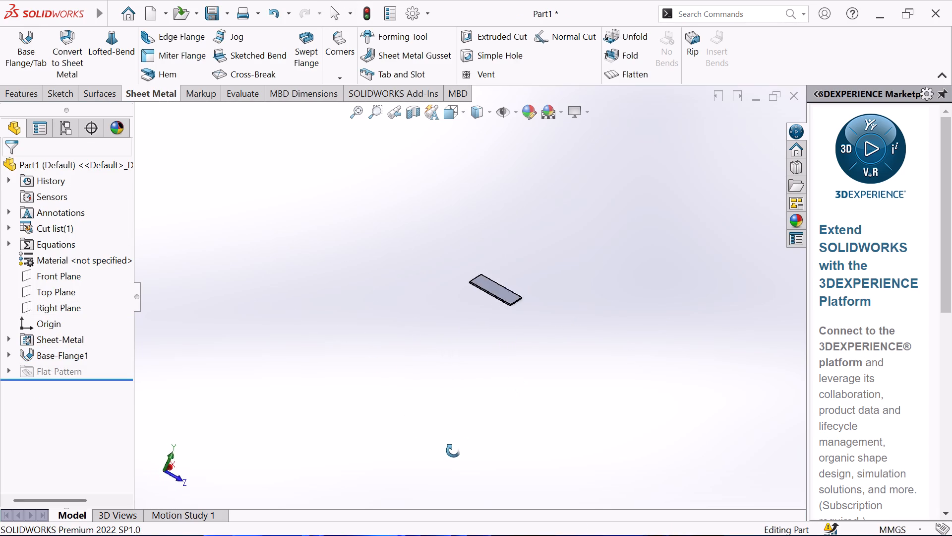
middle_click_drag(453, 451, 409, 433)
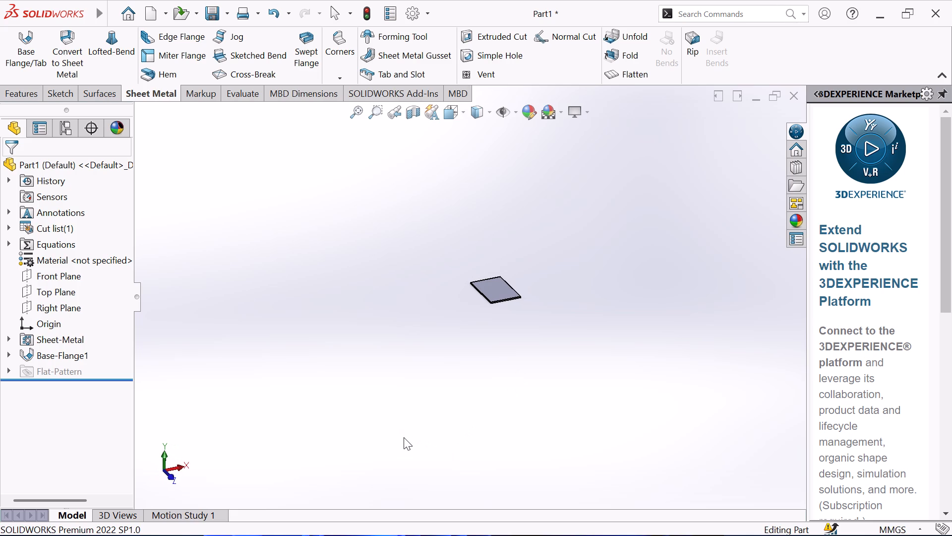
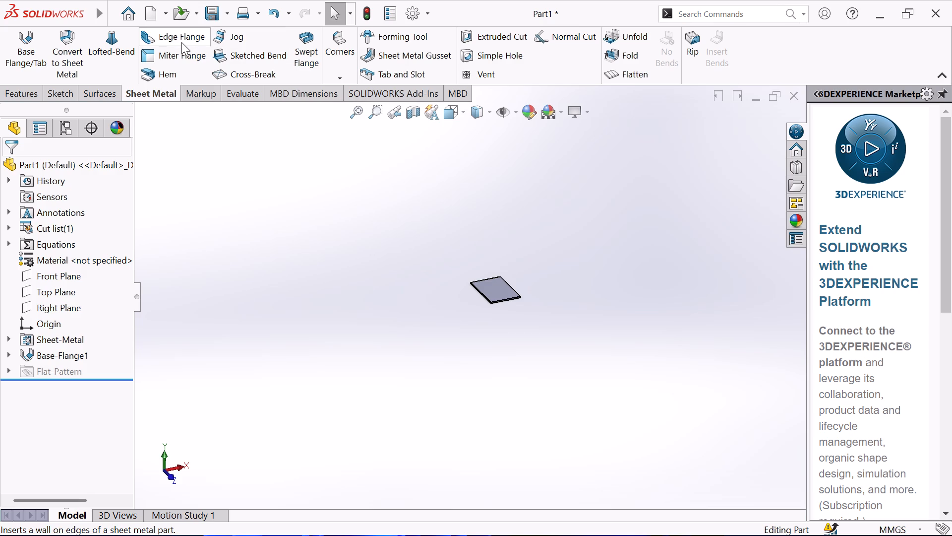
Create a 90-degree edge flange rising from the base flange's left 35 mm edge with a blind length of 30 mm.
left_click(163, 37)
scroll(531, 324, "down", 1)
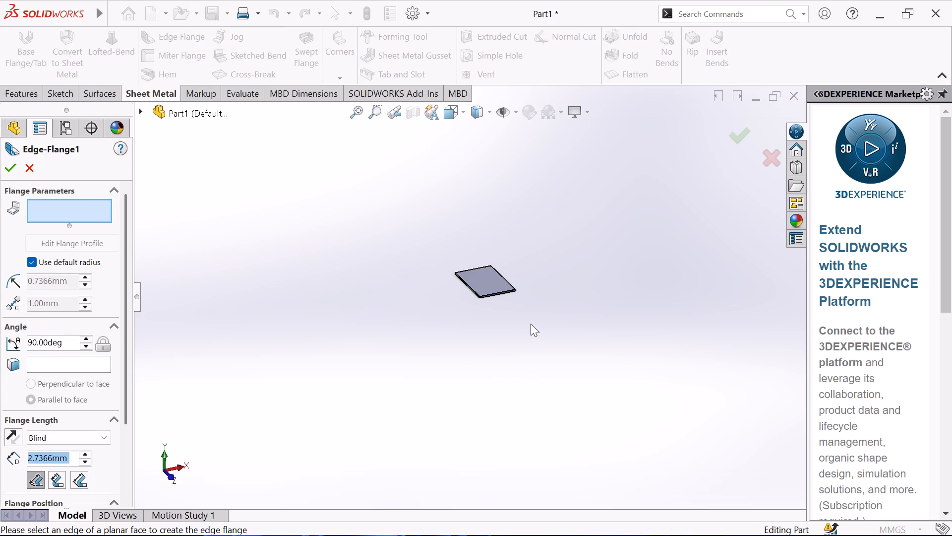
scroll(445, 250, "down", 2)
scroll(501, 313, "down", 4)
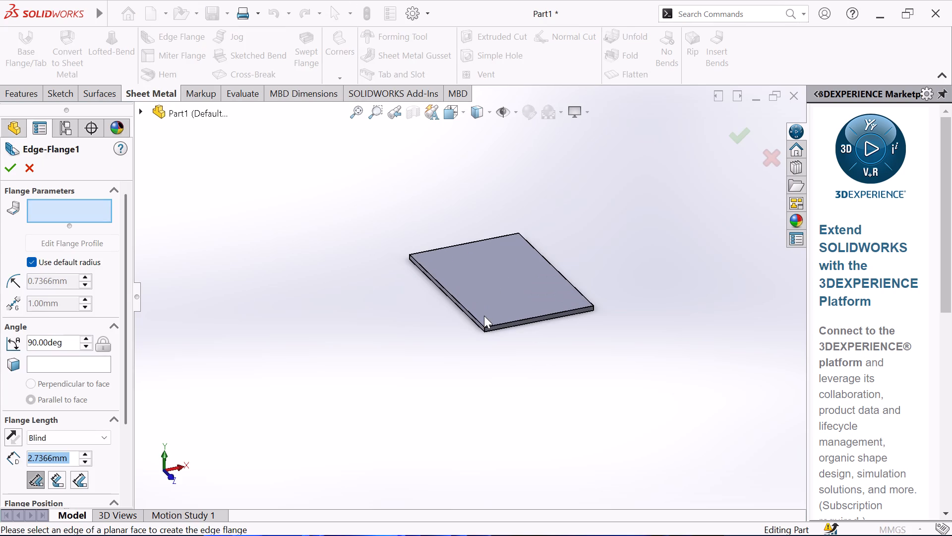
left_click(469, 313)
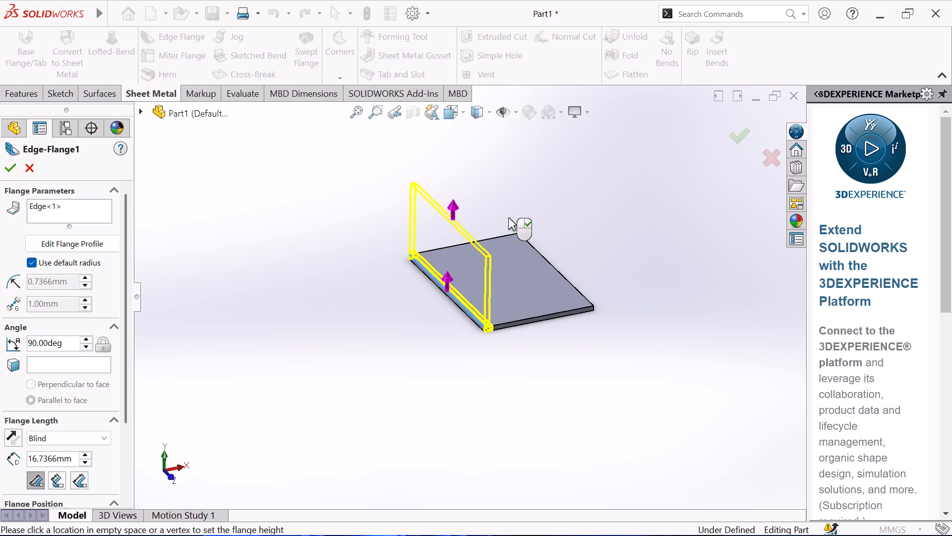
left_click(509, 217)
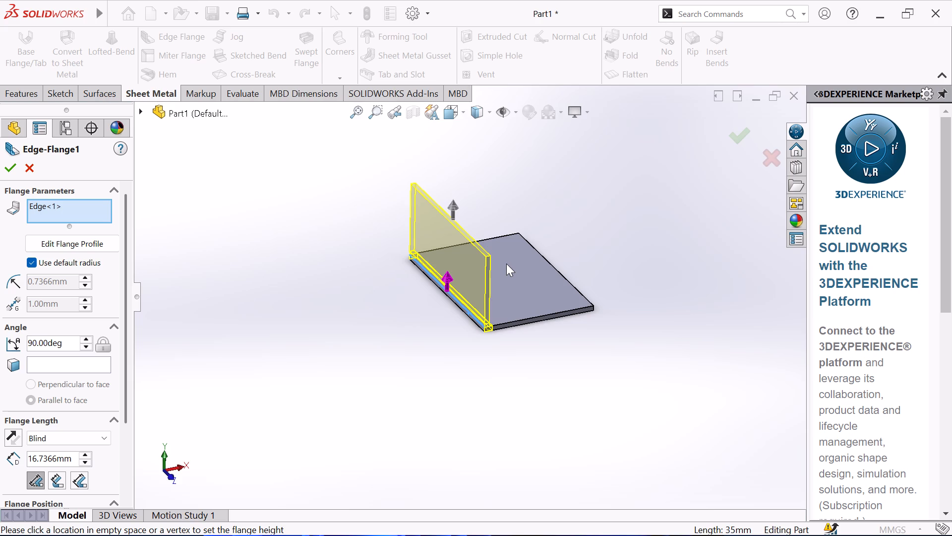
scroll(506, 264, "down", 1)
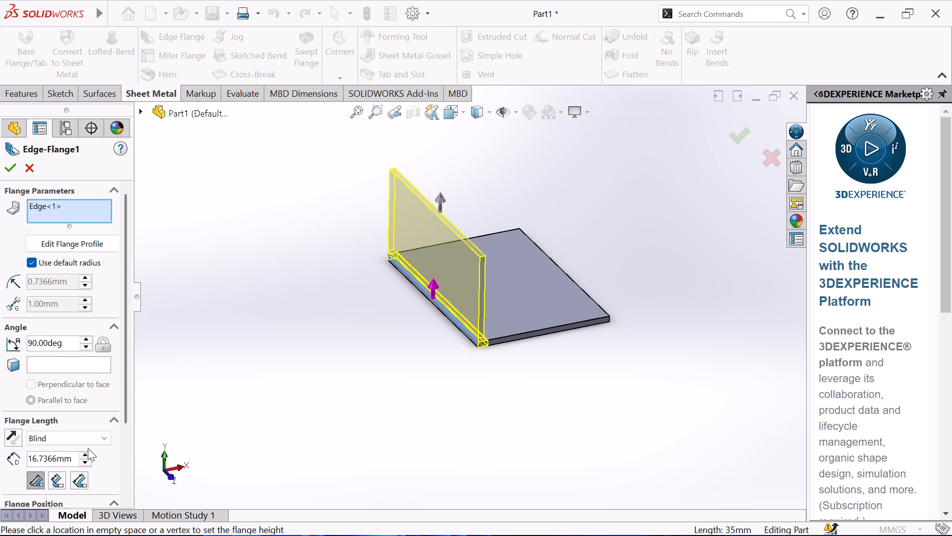
double_click(70, 458)
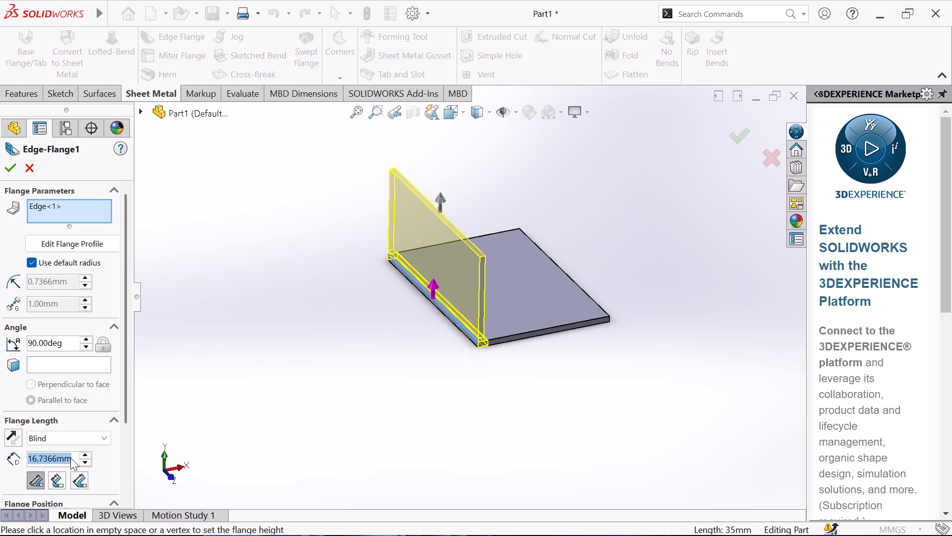
type("30")
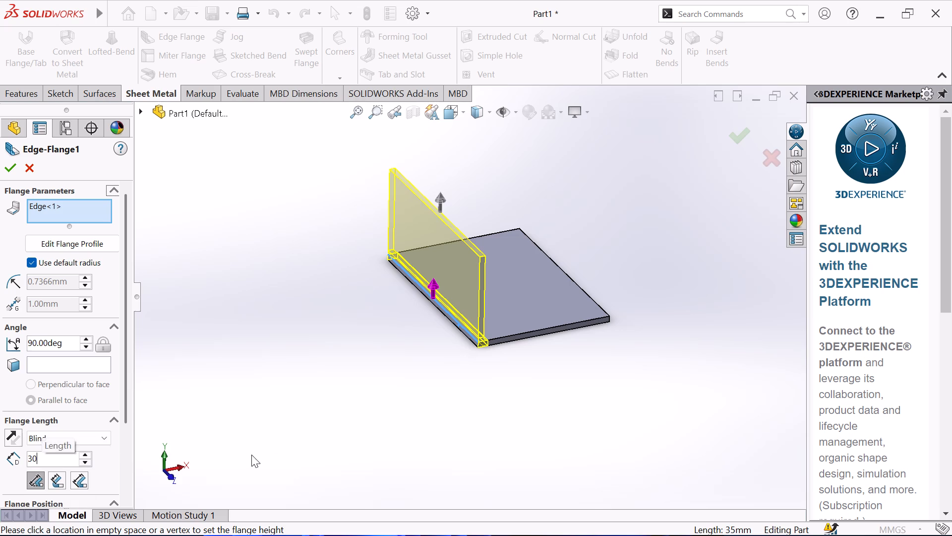
left_click(251, 455)
left_click(15, 169)
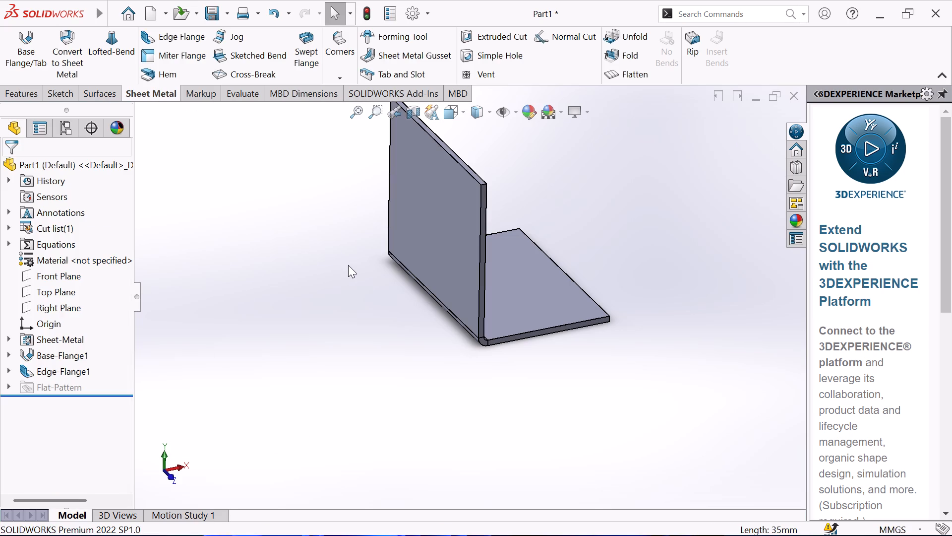
Edit the left edge flange and set its length to 28.93 mm.
middle_click_drag(348, 265, 323, 259)
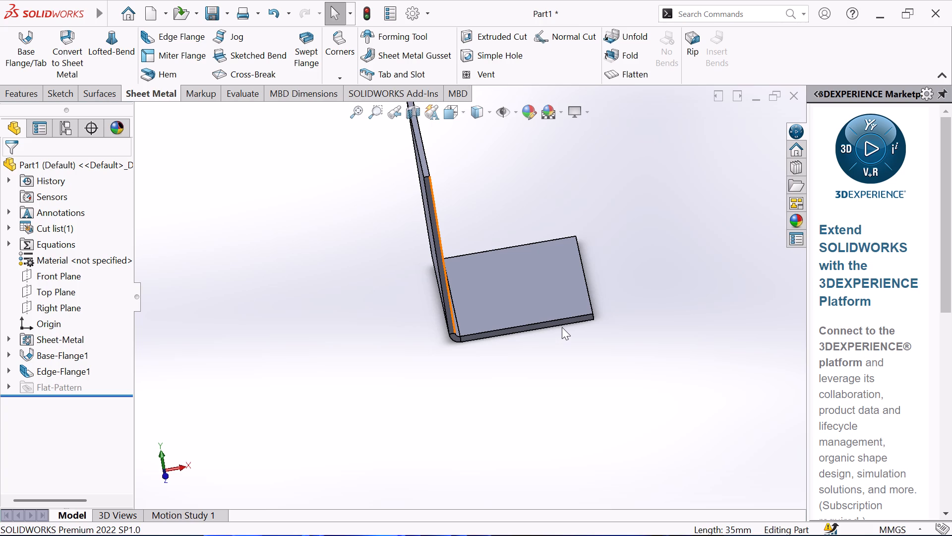
left_click(60, 369)
left_click(77, 331)
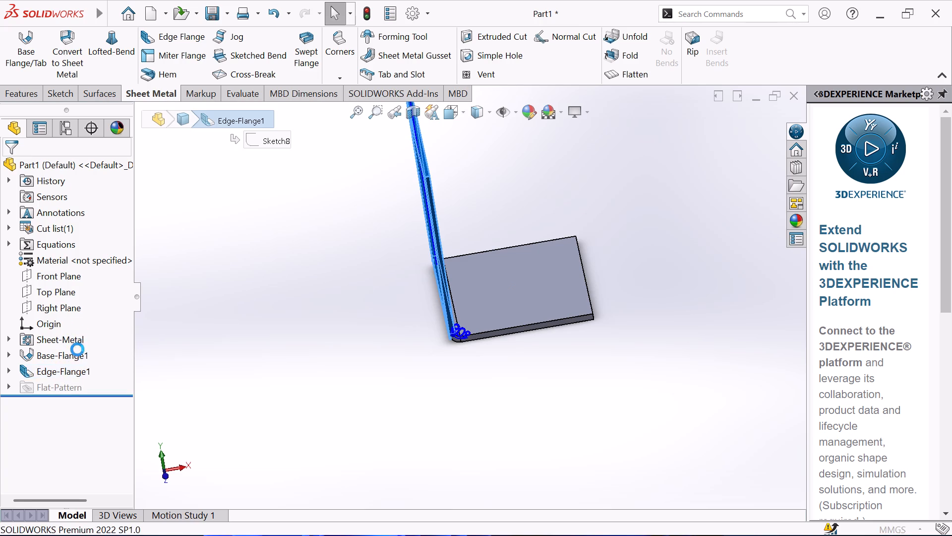
double_click(74, 460)
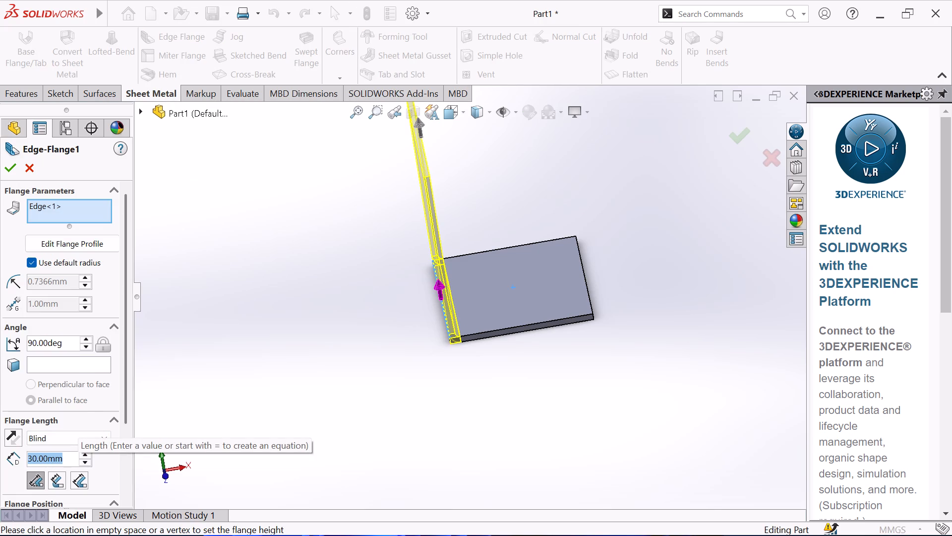
key("2")
type("8.")
type("93")
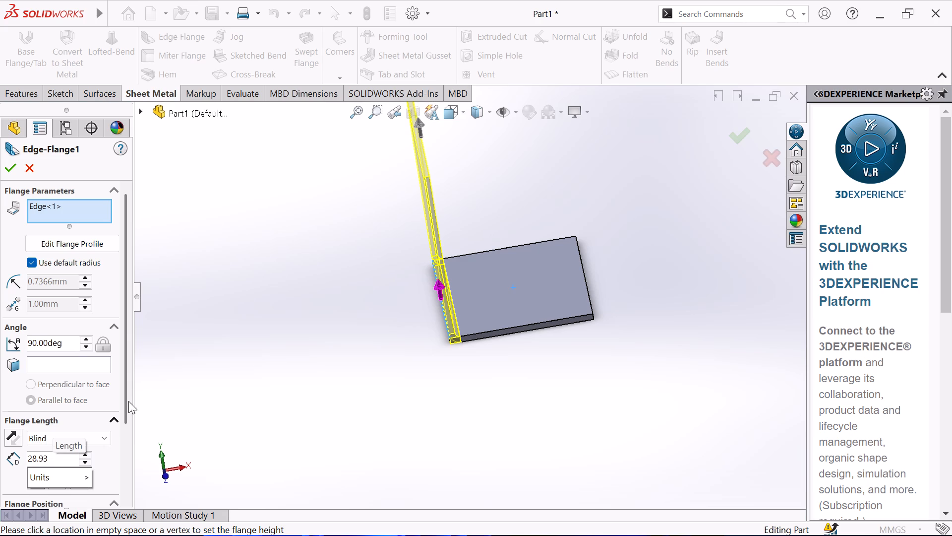
left_click(13, 172)
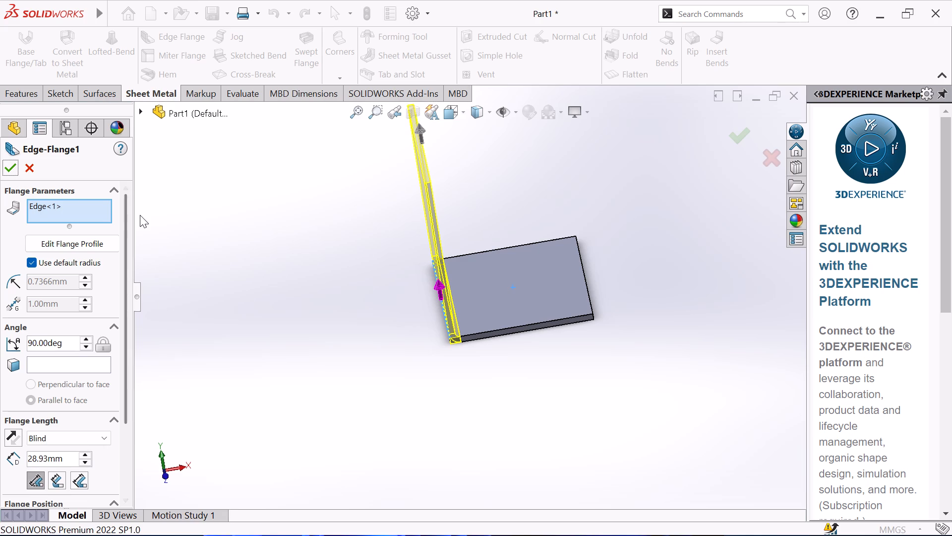
left_click(9, 165)
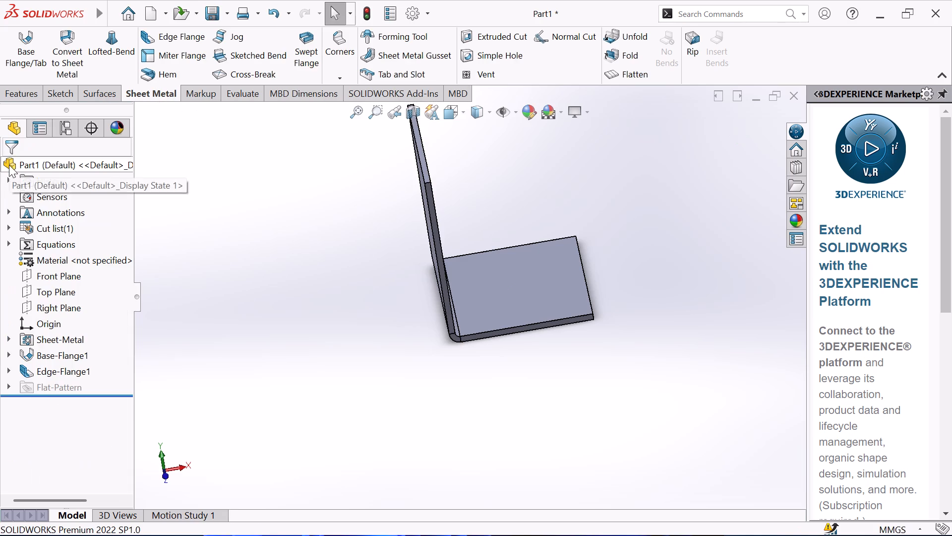
Examine the bent part from several angles, checking the base, the left flange and the bend between them.
middle_click_drag(240, 223, 345, 233)
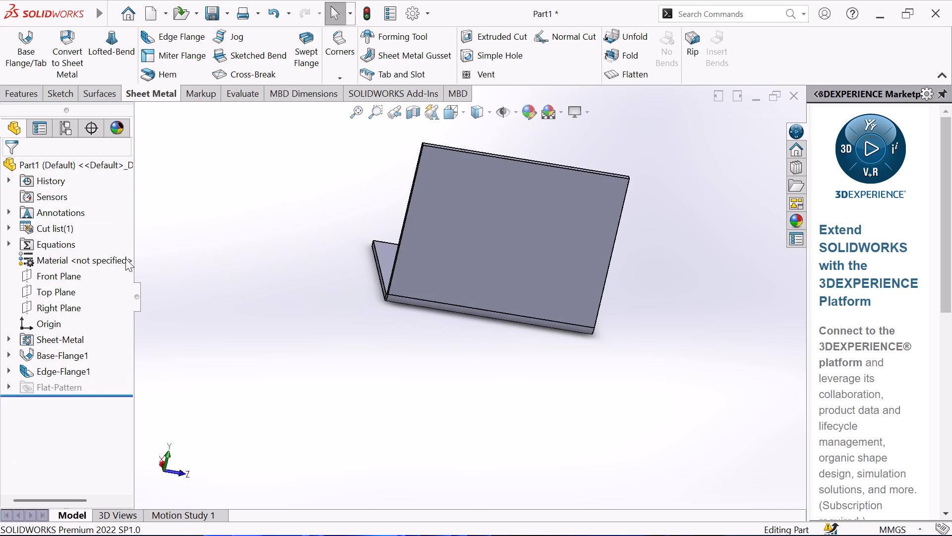
middle_click_drag(368, 318, 407, 381)
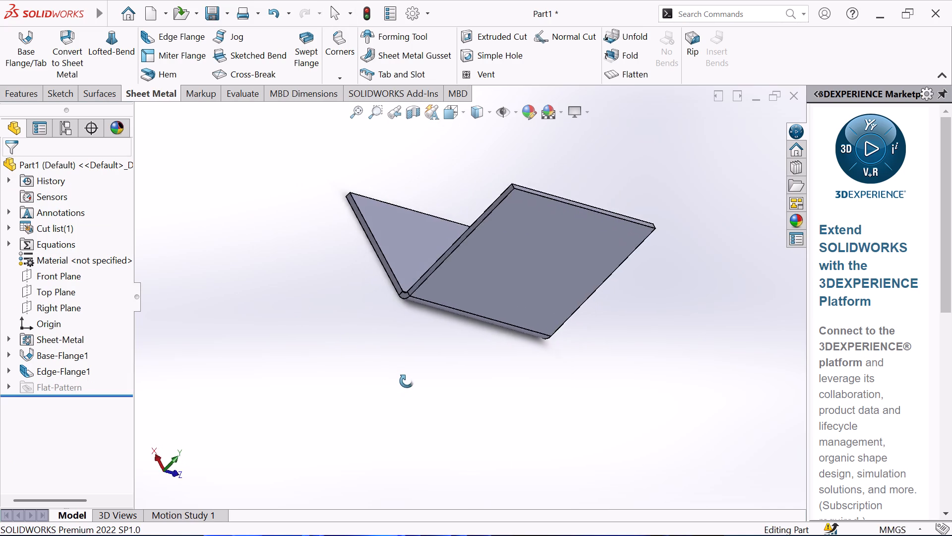
middle_click_drag(407, 381, 437, 418)
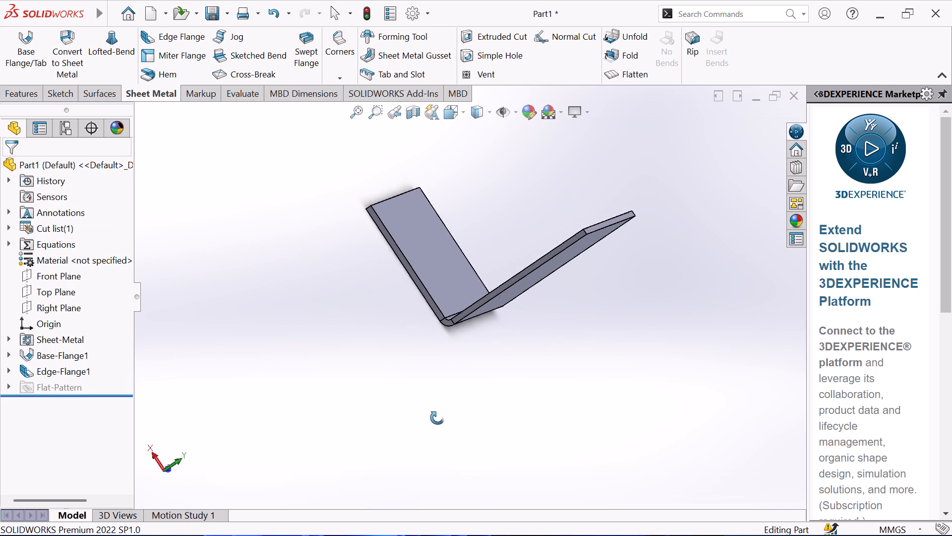
middle_click_drag(437, 418, 459, 433)
middle_click_drag(271, 179, 246, 263)
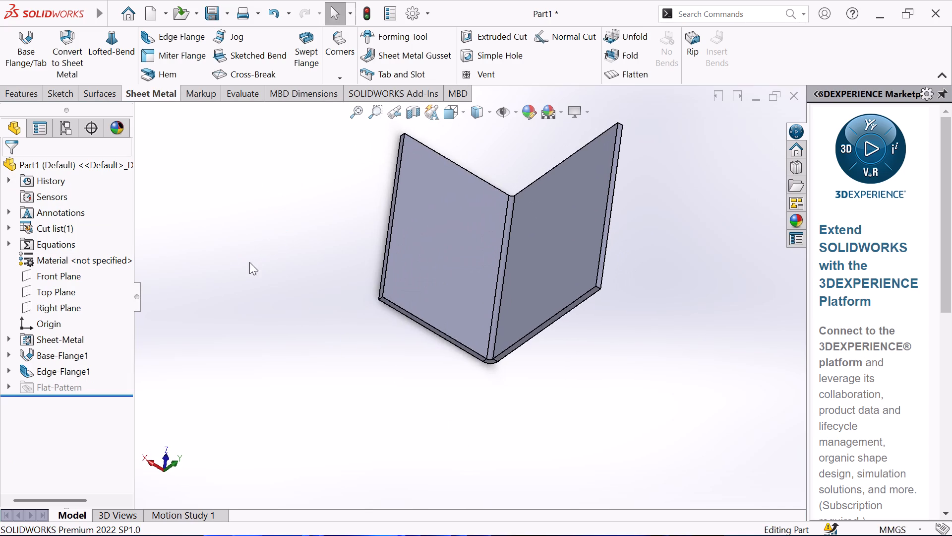
scroll(478, 188, "up", 2)
scroll(477, 188, "down", 2)
middle_click_drag(366, 199, 335, 164)
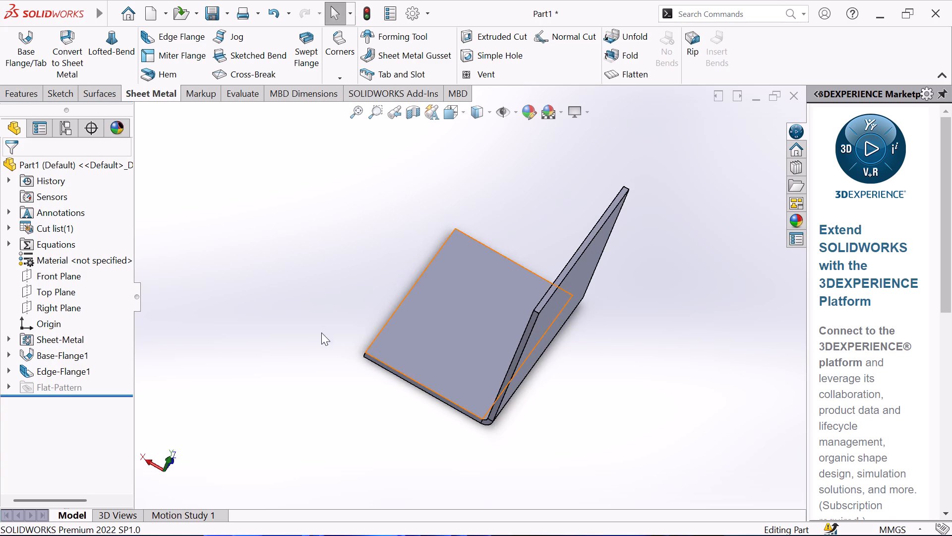
middle_click_drag(379, 346, 431, 331)
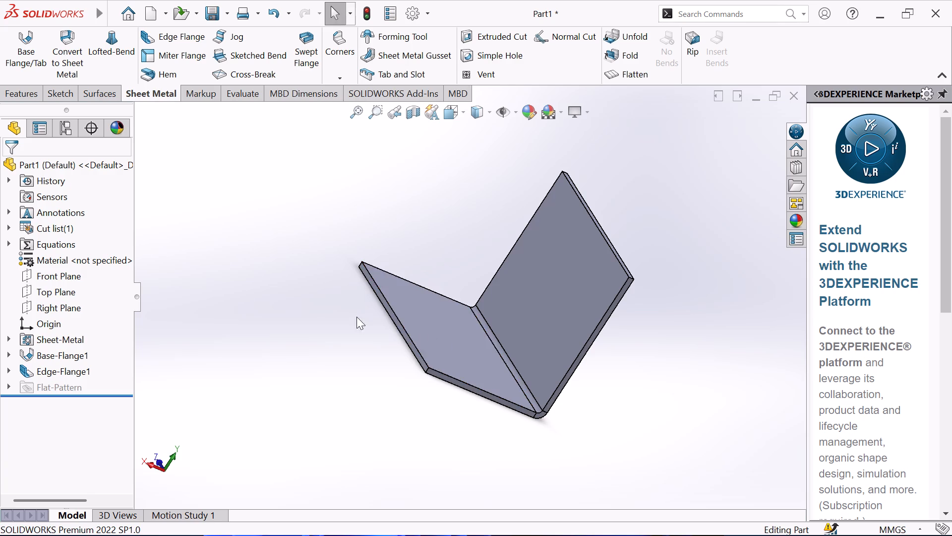
middle_click_drag(341, 313, 330, 252)
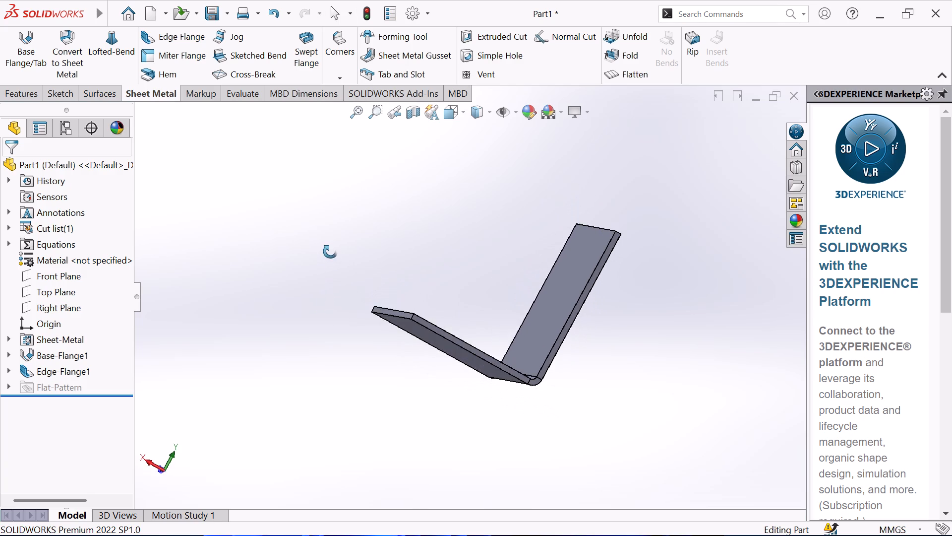
middle_click_drag(330, 252, 313, 251)
middle_click_drag(310, 234, 307, 199)
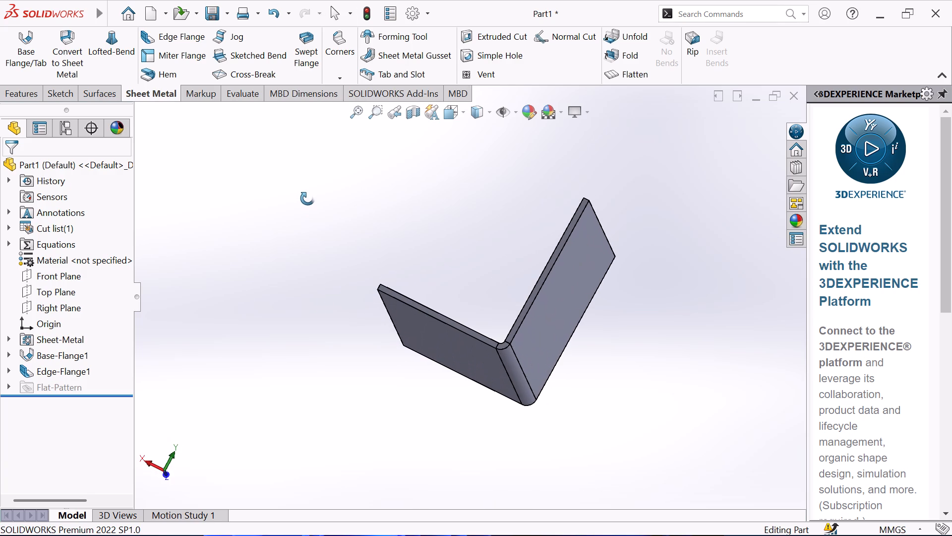
middle_click_drag(307, 199, 286, 219)
middle_click_drag(286, 219, 266, 277)
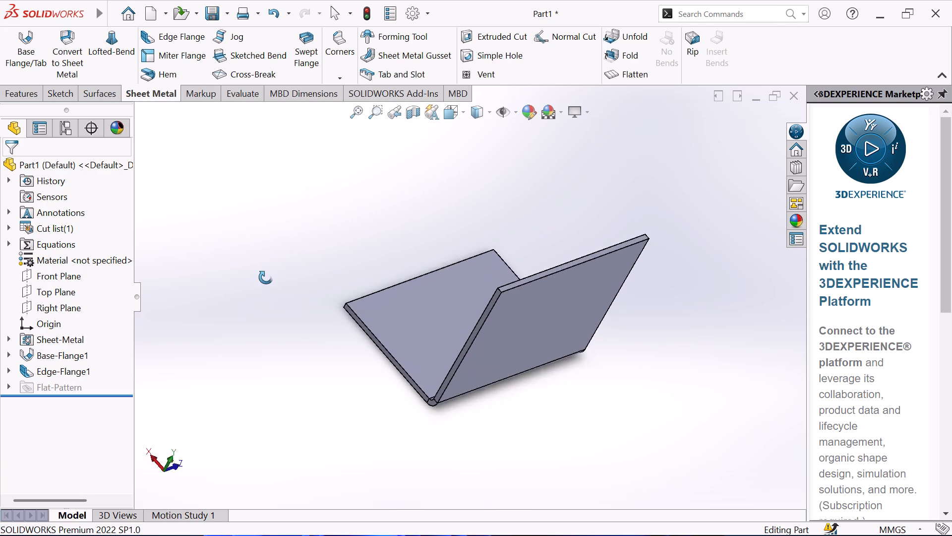
middle_click_drag(266, 277, 298, 342)
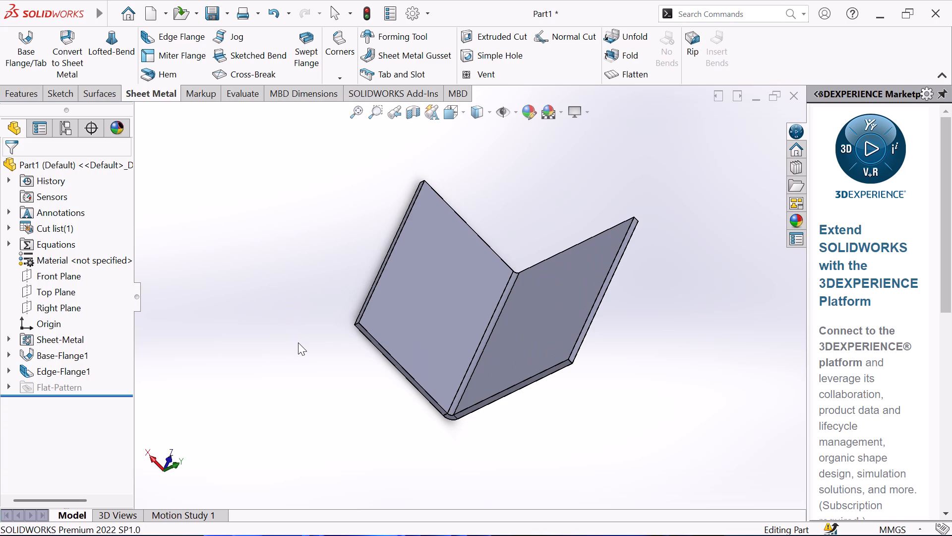
Start an upward 90-degree edge flange on the base's front short edge and set its blind length to 28.93 mm.
left_click(488, 246)
left_click(170, 31)
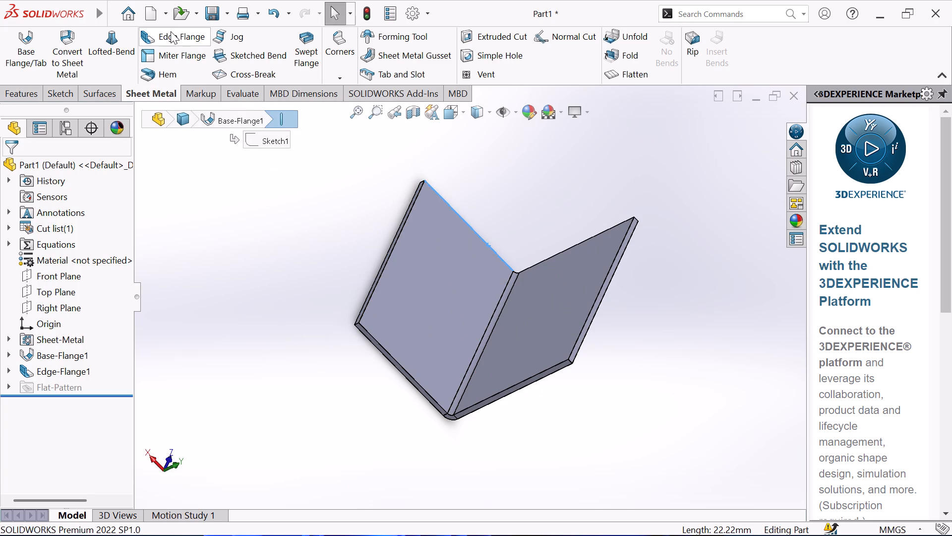
middle_click_drag(522, 148, 529, 108)
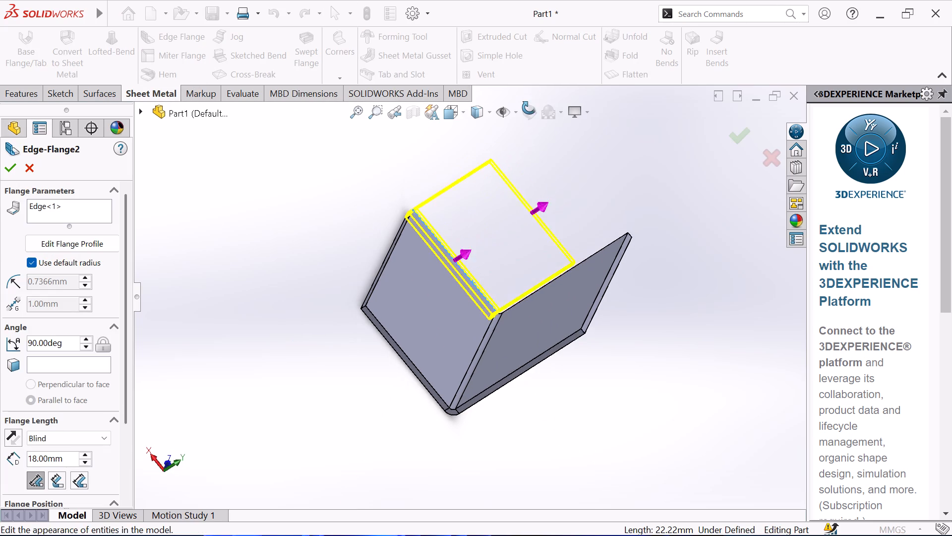
middle_click_drag(529, 108, 530, 101)
left_click(542, 140)
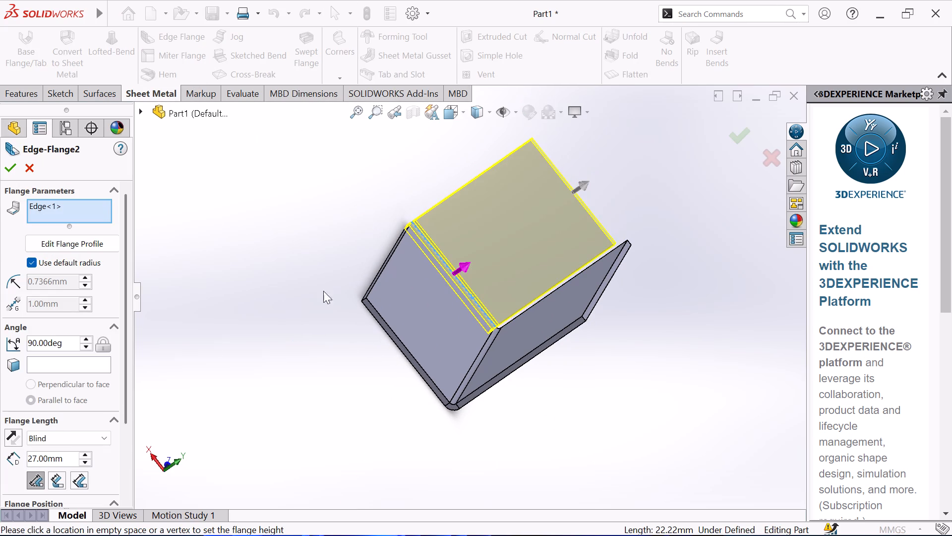
left_click(63, 460)
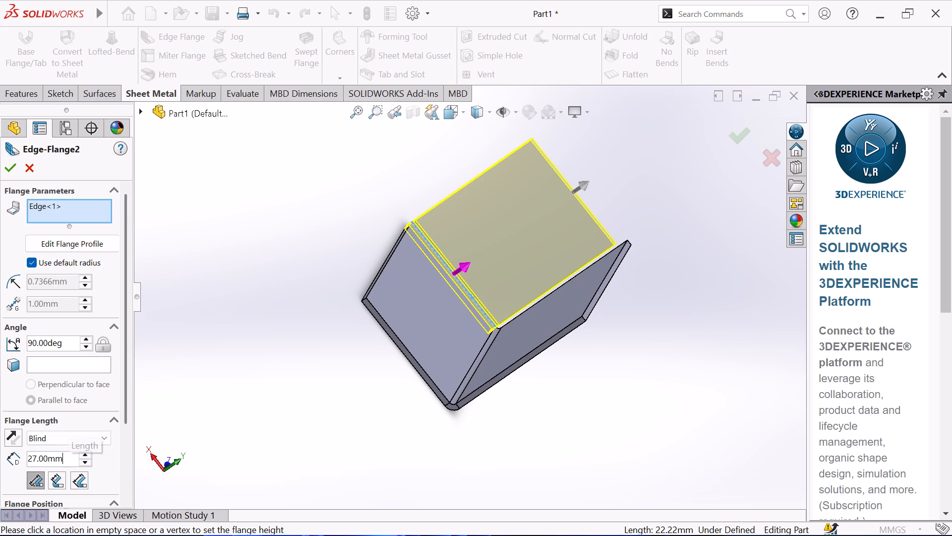
left_click(63, 460)
left_click(63, 460)
key("2")
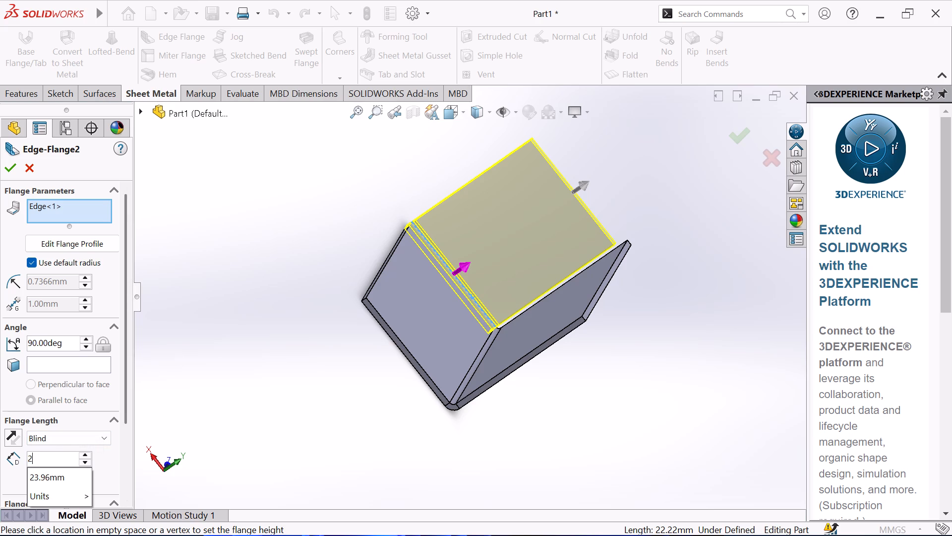
key("8")
key("period")
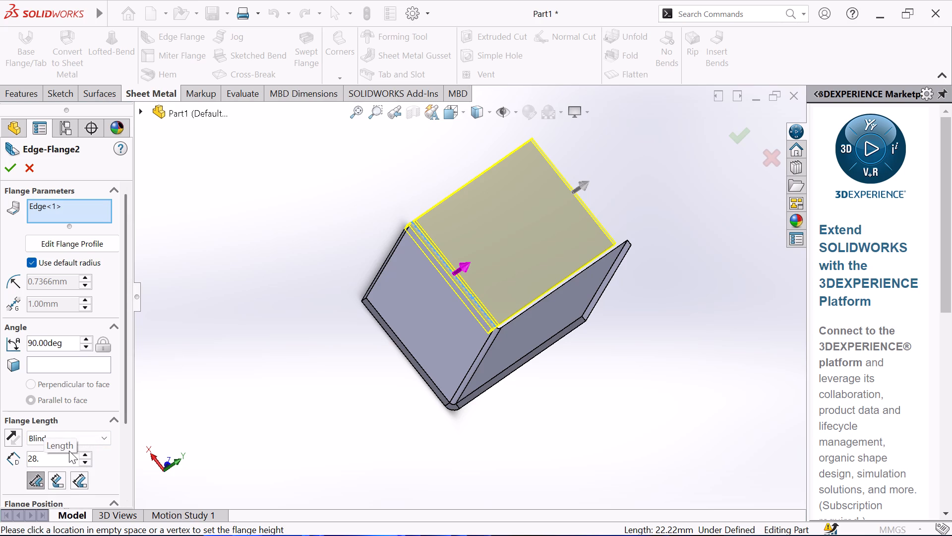
key("9")
key("3")
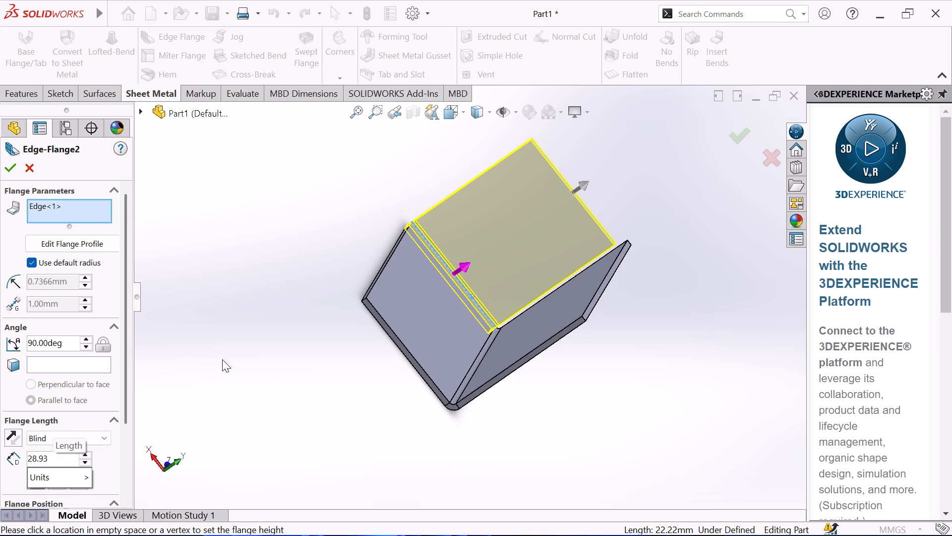
left_click(235, 355)
Open the front edge flange's profile sketch for editing.
middle_click_drag(238, 335, 224, 346)
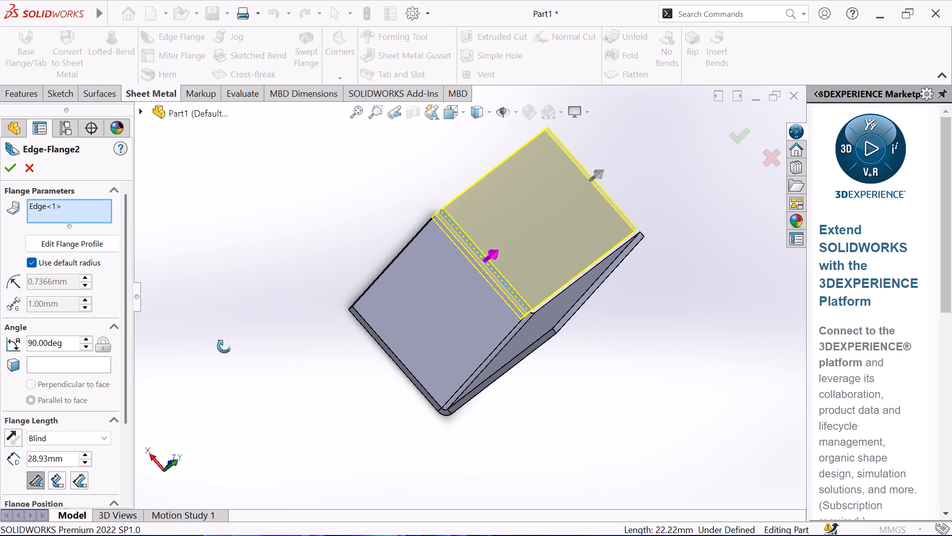
middle_click_drag(224, 346, 228, 326)
left_click(98, 246)
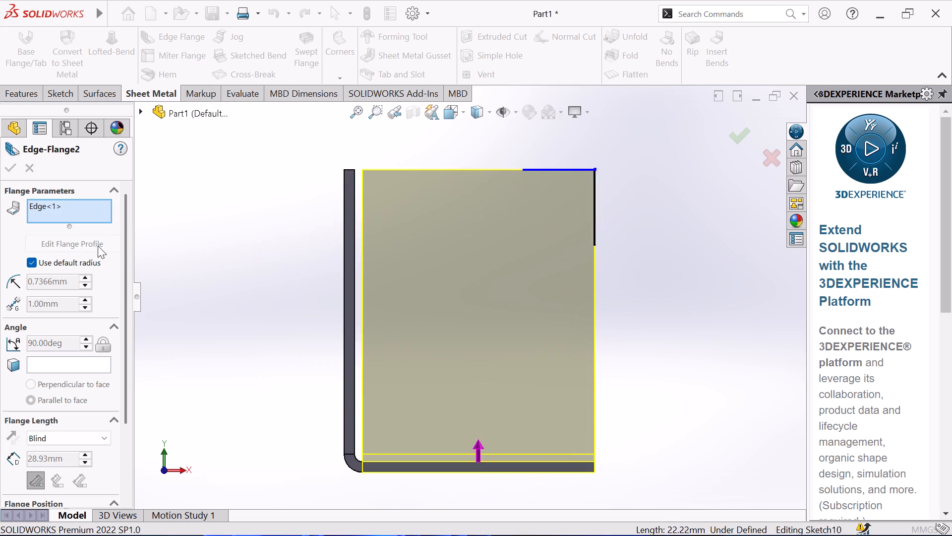
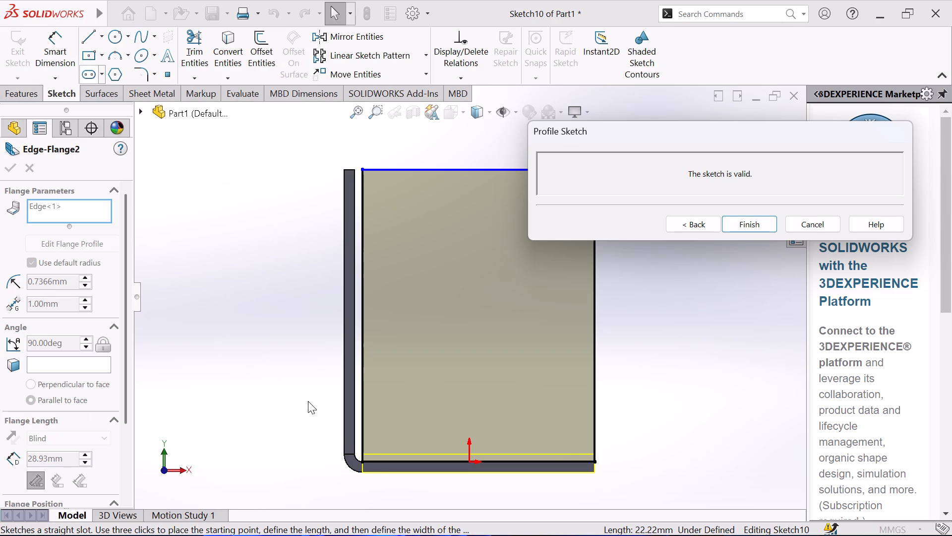
Narrow the front flange profile to about 18.55 mm by moving its lower corner beside the left flange inward along the base edge.
left_click(363, 463)
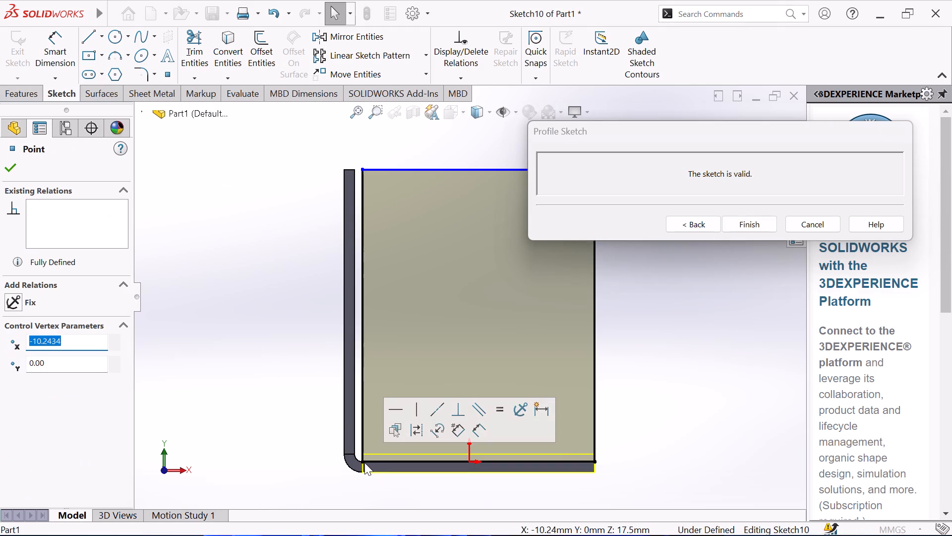
left_click_drag(360, 461, 372, 463)
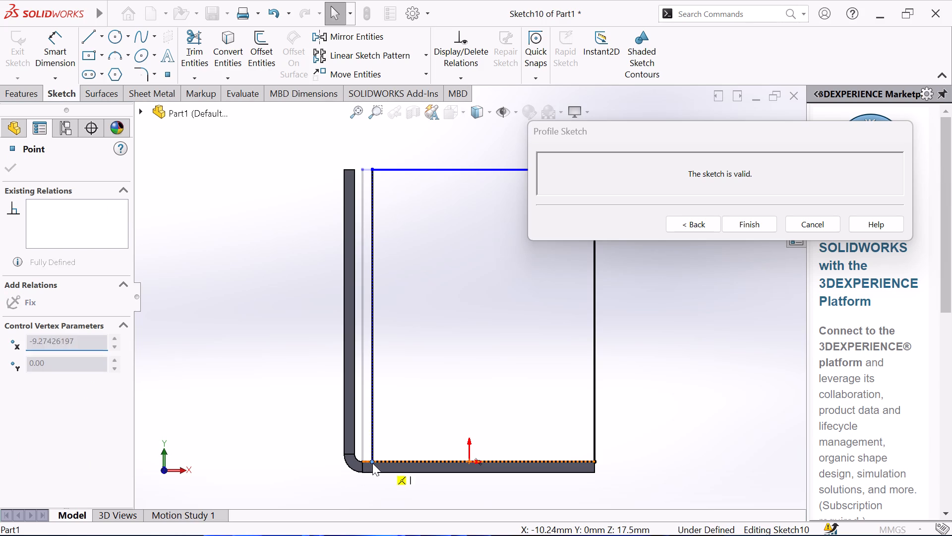
left_click_drag(372, 463, 401, 464)
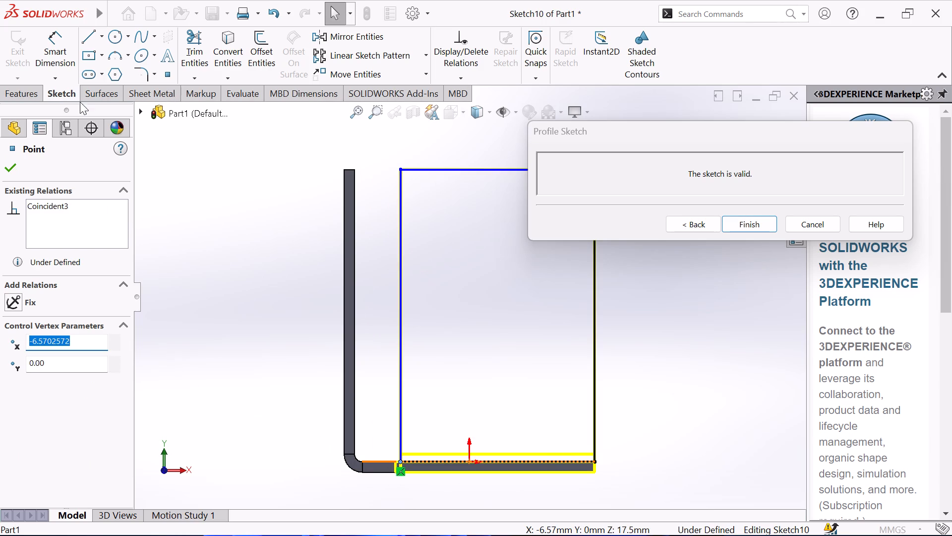
Dimension the front flange profile's bottom width to 18 mm and finish the edge flange.
left_click(50, 52)
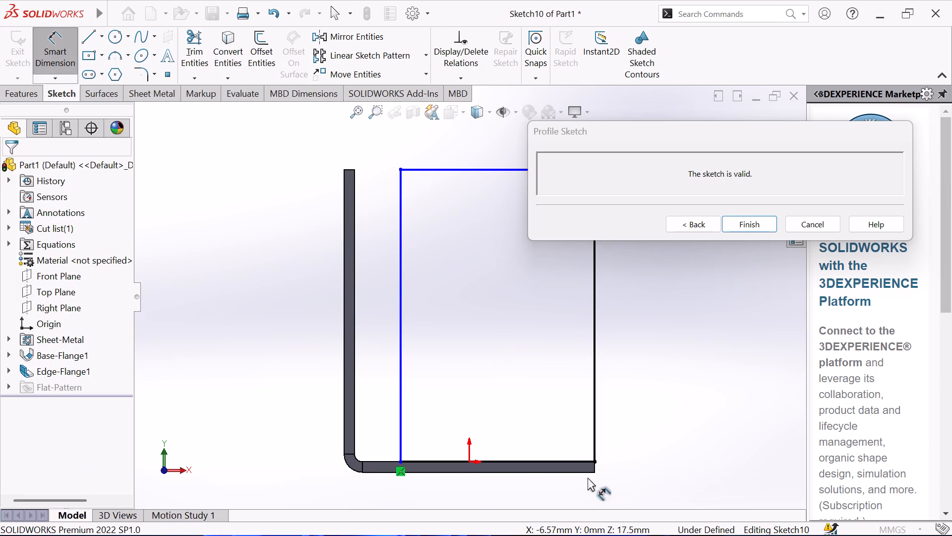
left_click(596, 464)
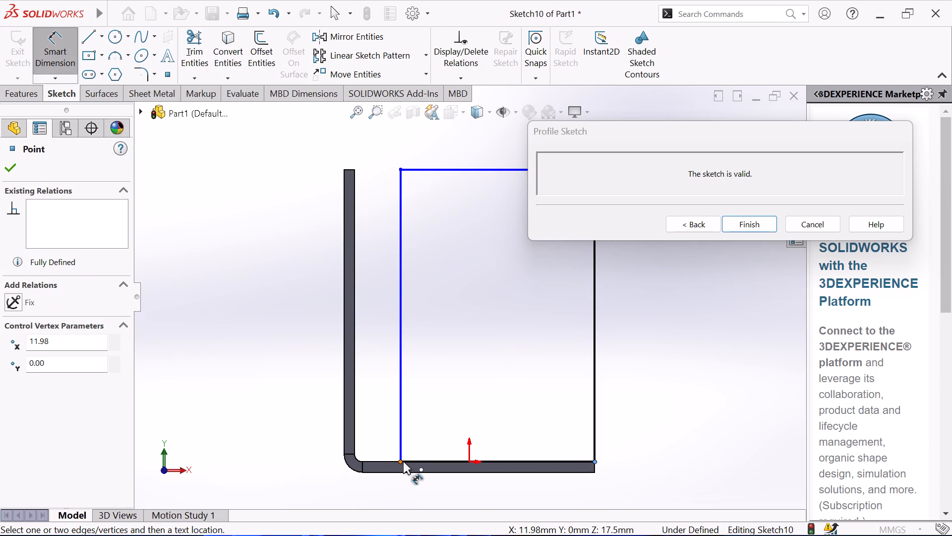
left_click(404, 462)
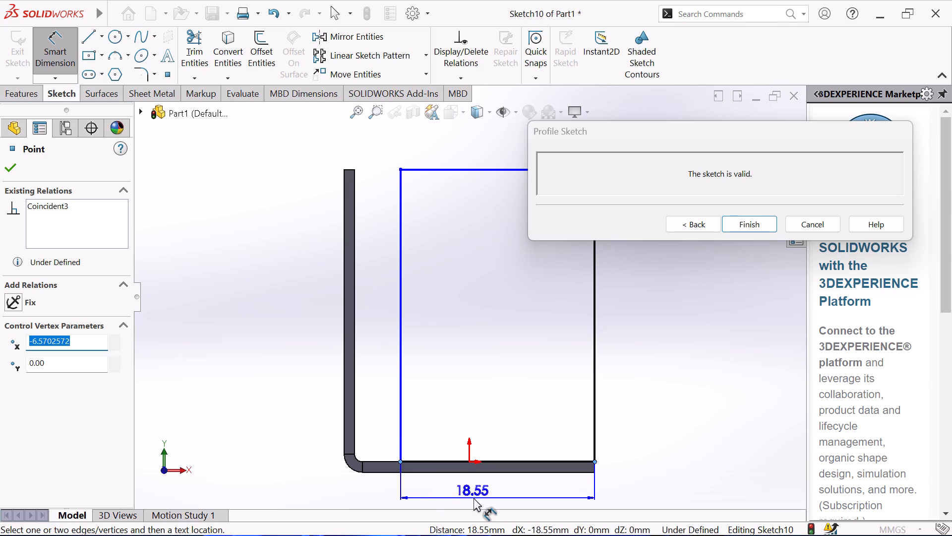
left_click(474, 498)
type("18")
key("Return")
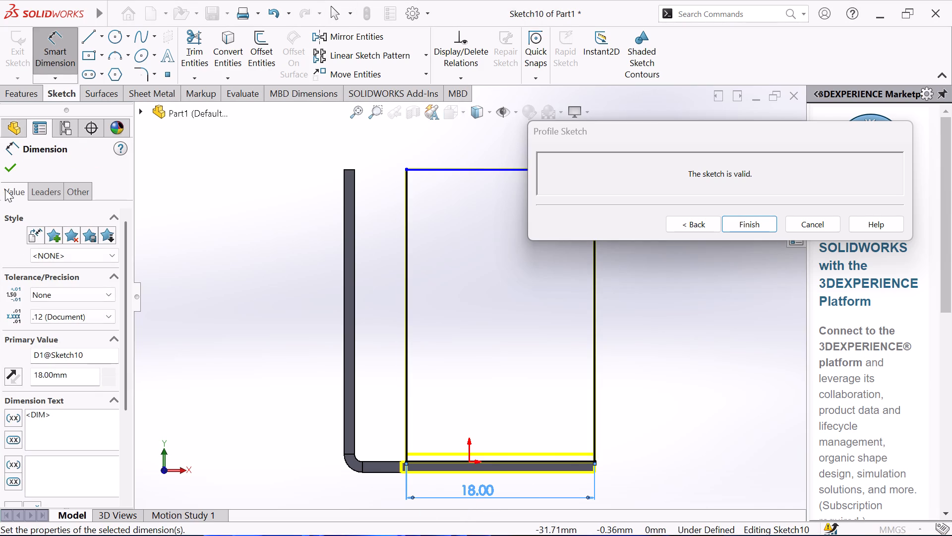
left_click(7, 172)
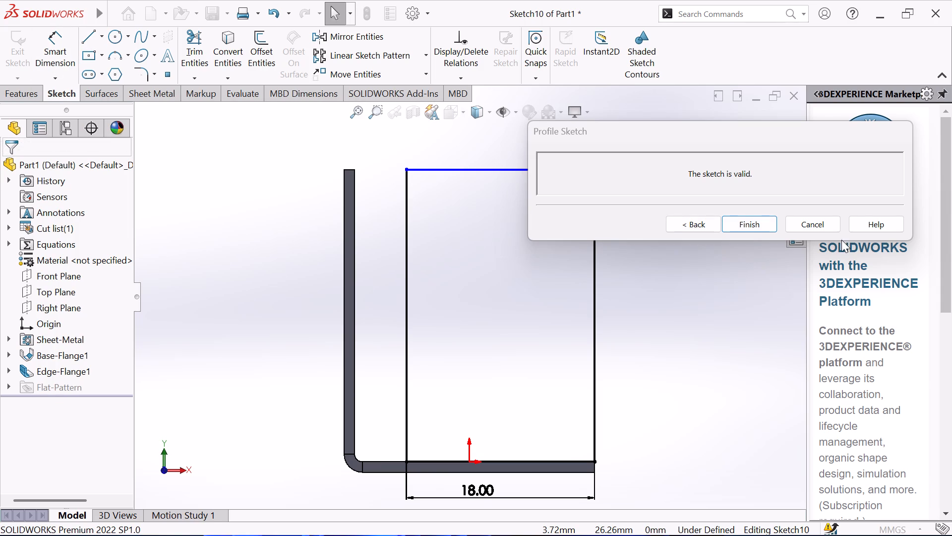
left_click(761, 228)
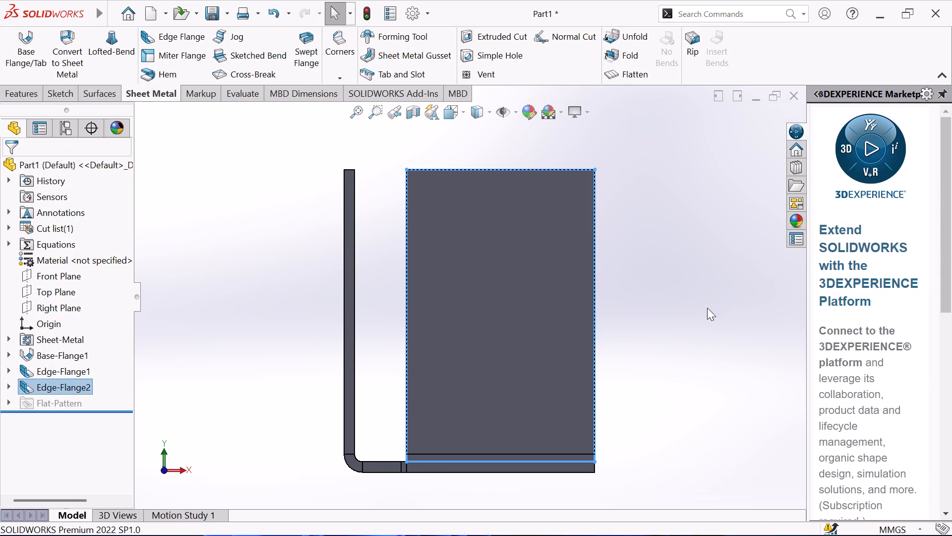
Examine the part from several angles, checking the front flange, its bend and the gap beside the left flange.
scroll(686, 407, "up", 2)
middle_click_drag(185, 412, 240, 535)
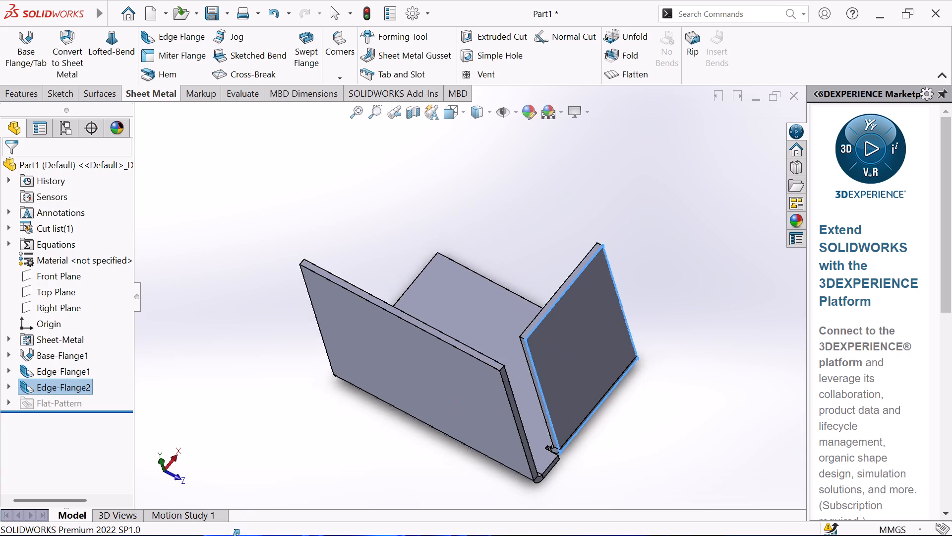
middle_click_drag(240, 535, 349, 535)
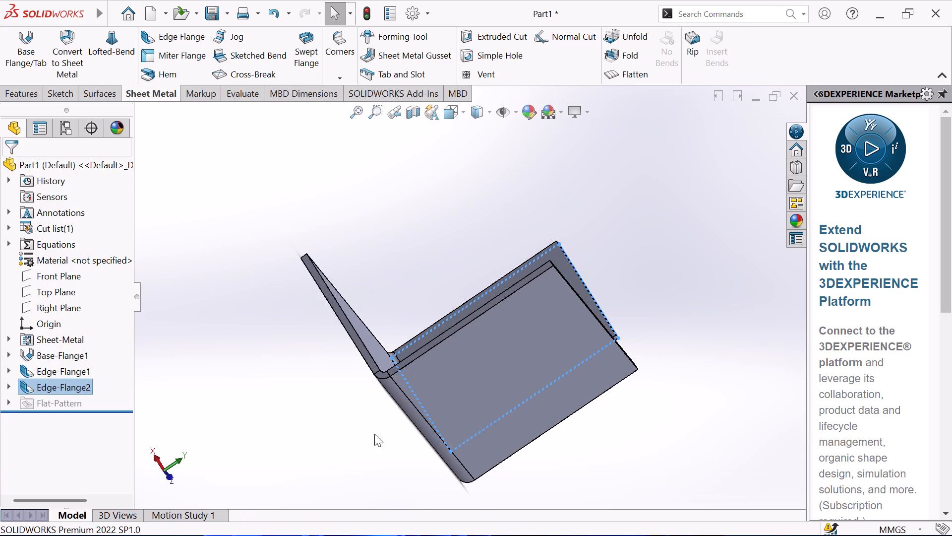
middle_click_drag(248, 283, 265, 457)
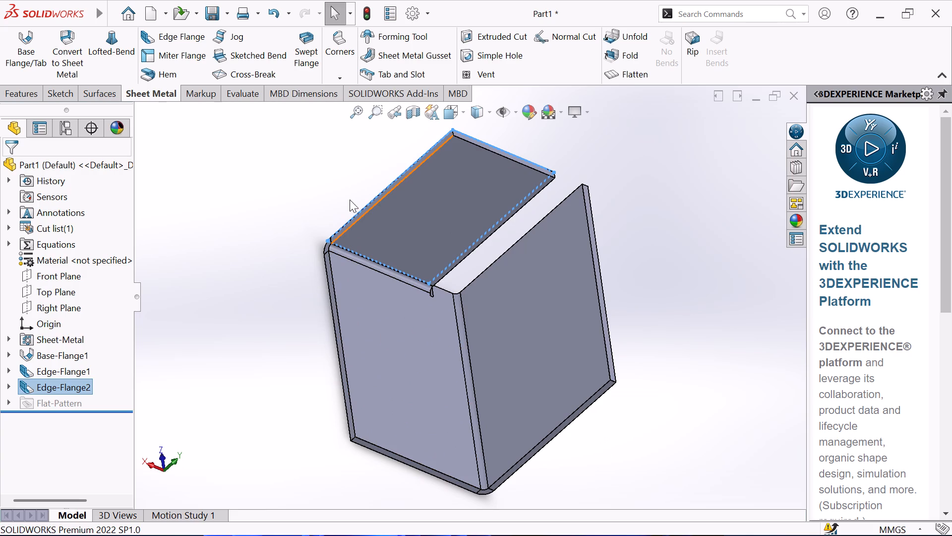
middle_click_drag(340, 193, 285, 222)
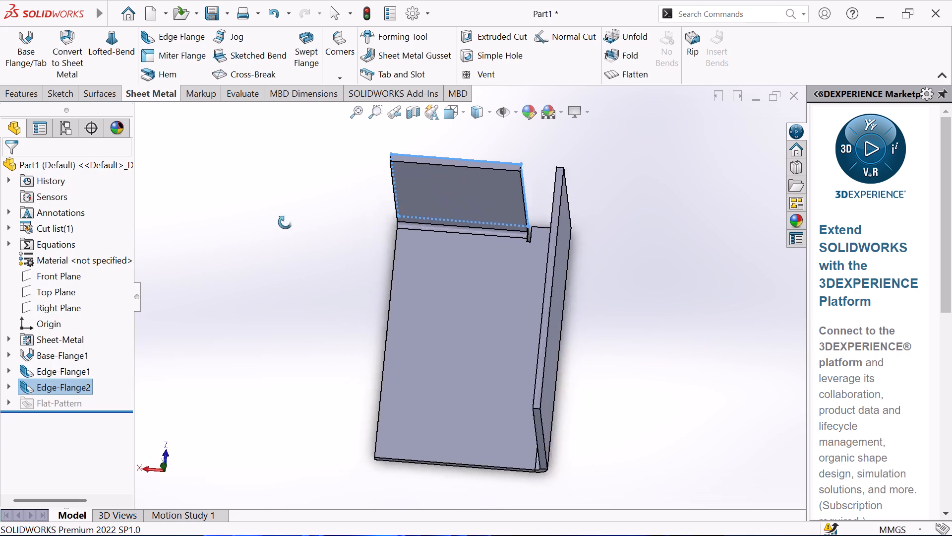
middle_click_drag(285, 222, 296, 127)
middle_click_drag(297, 125, 351, 100)
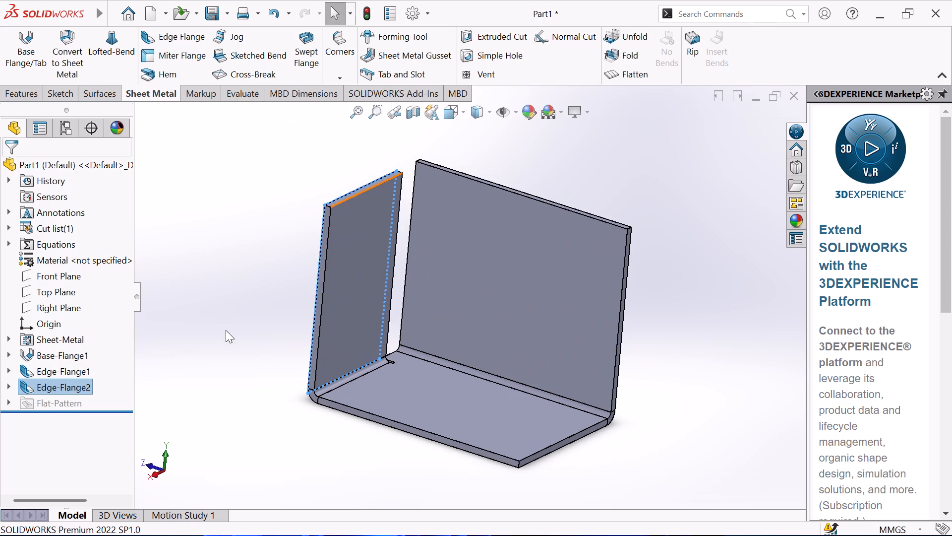
left_click(223, 330)
middle_click_drag(233, 324, 174, 322)
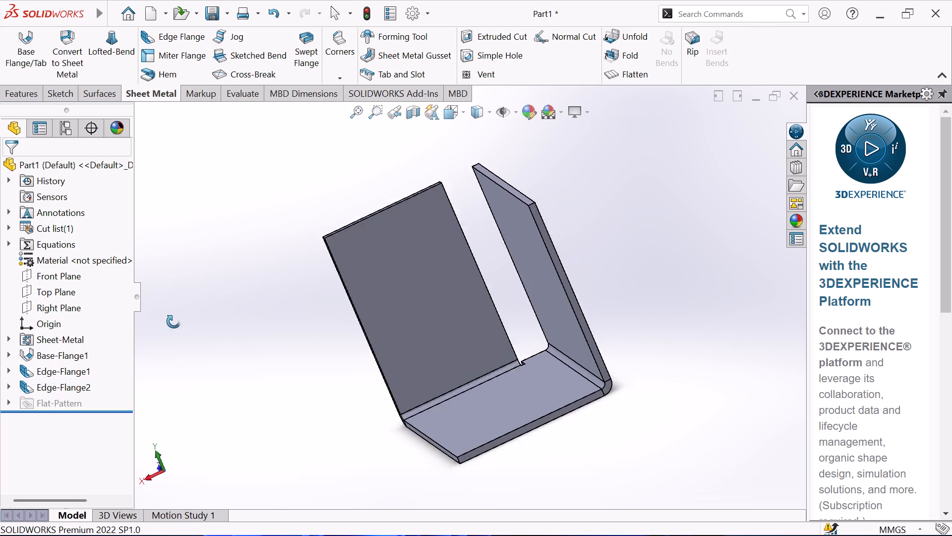
middle_click_drag(174, 322, 0, 308)
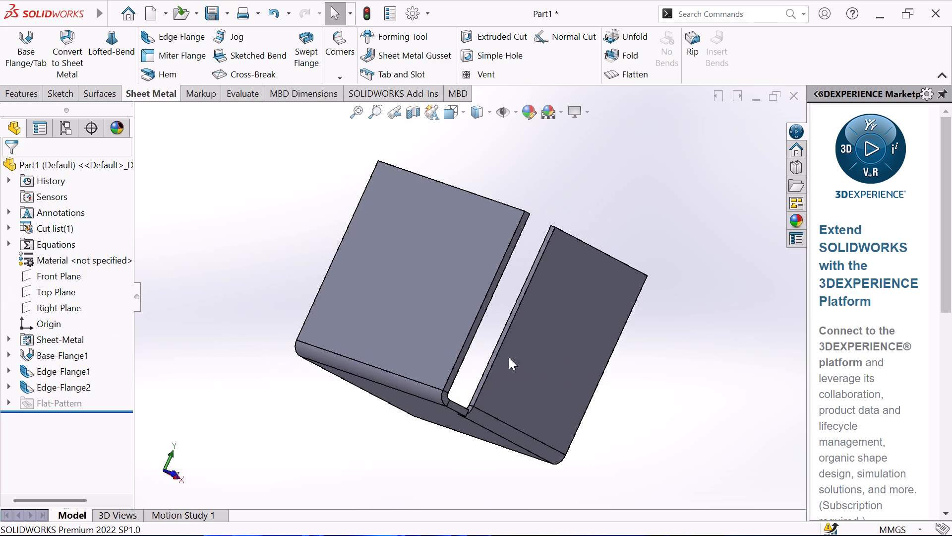
scroll(662, 356, "down", 2)
middle_click_drag(641, 353, 640, 354)
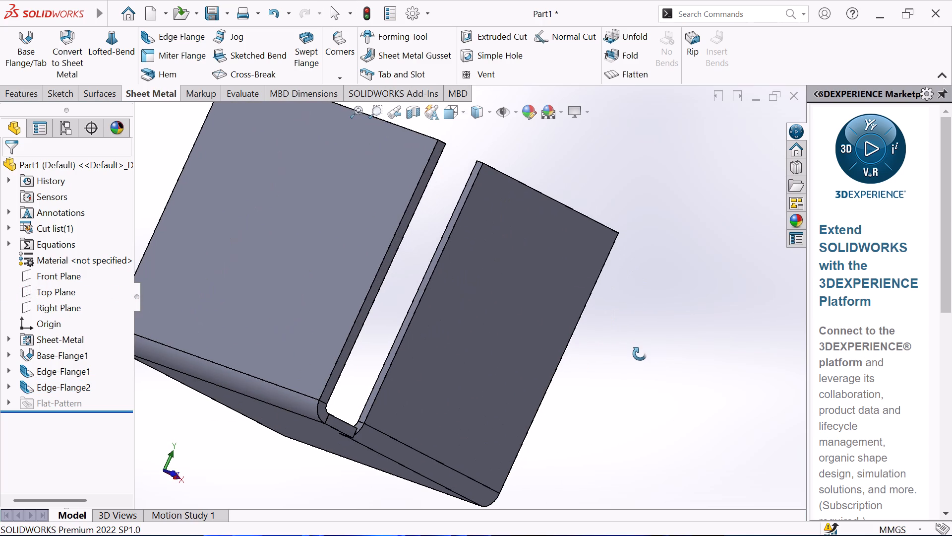
middle_click_drag(640, 354, 641, 358)
left_click(640, 358)
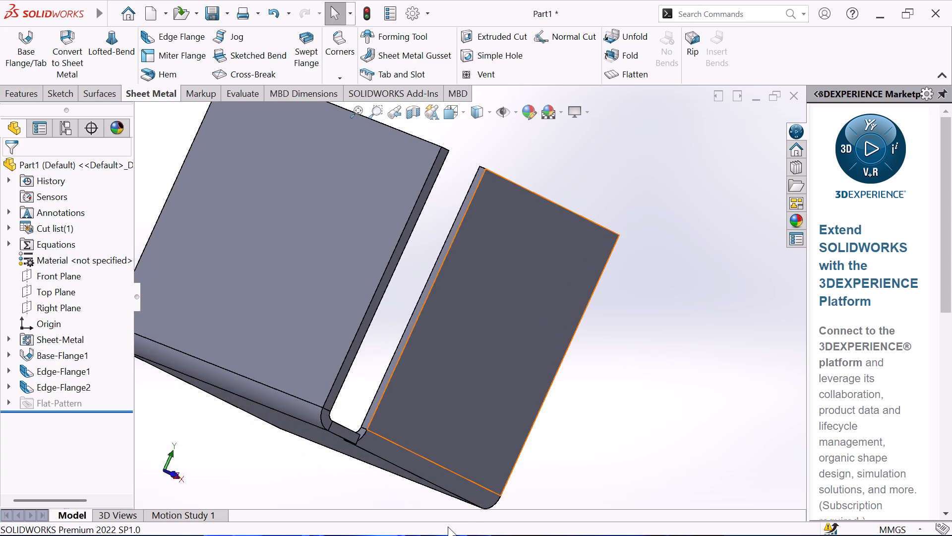
Add an outward 90-degree edge flange on the front flange's top edge with a 4 mm blind length.
scroll(545, 325, "up", 2)
middle_click_drag(173, 283, 181, 400)
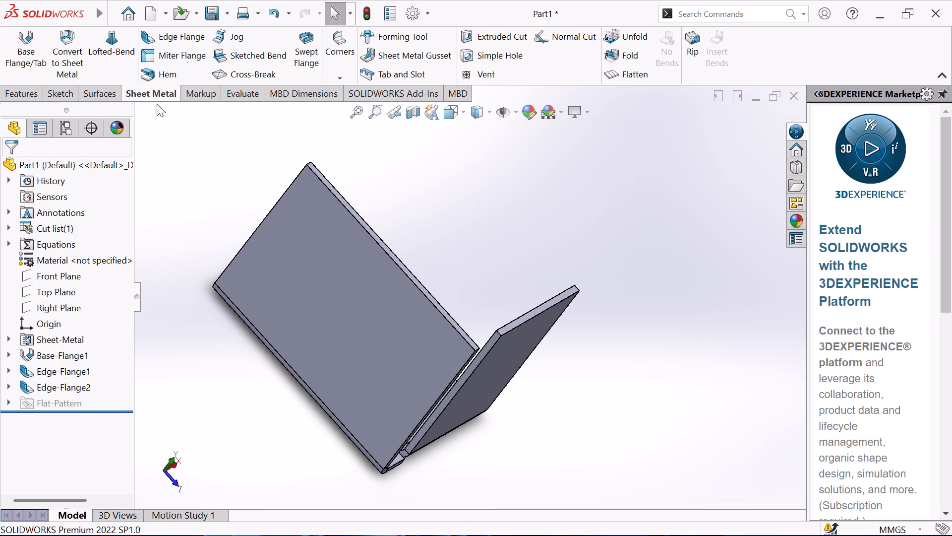
left_click(177, 37)
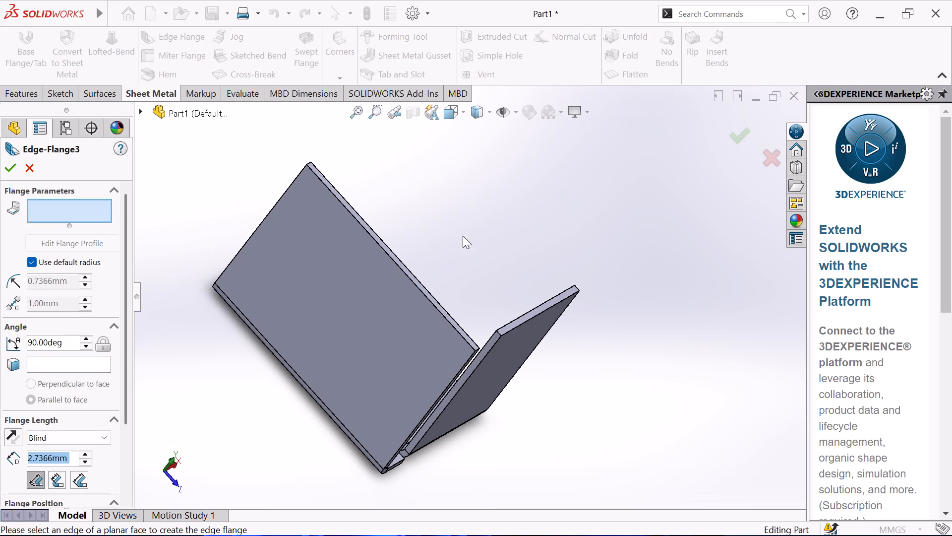
left_click(539, 307)
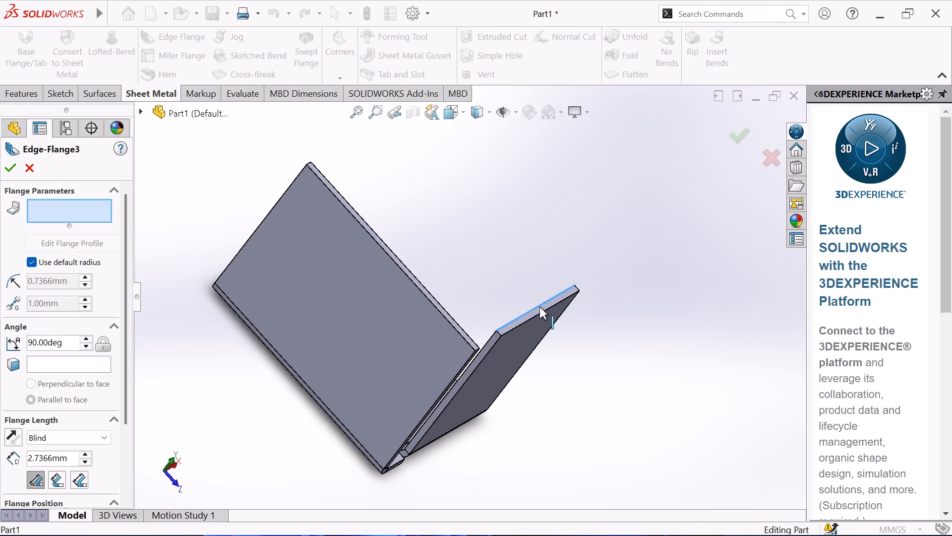
left_click(604, 350)
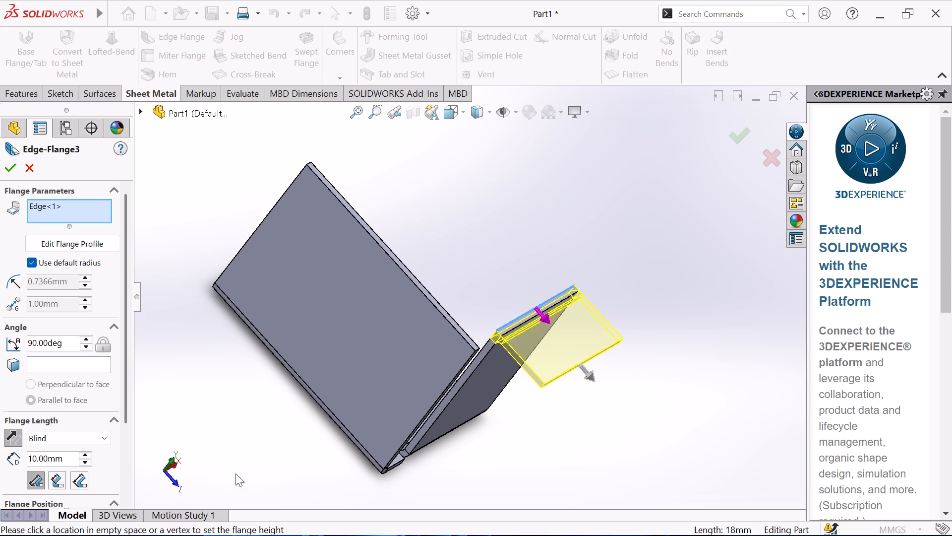
double_click(65, 457)
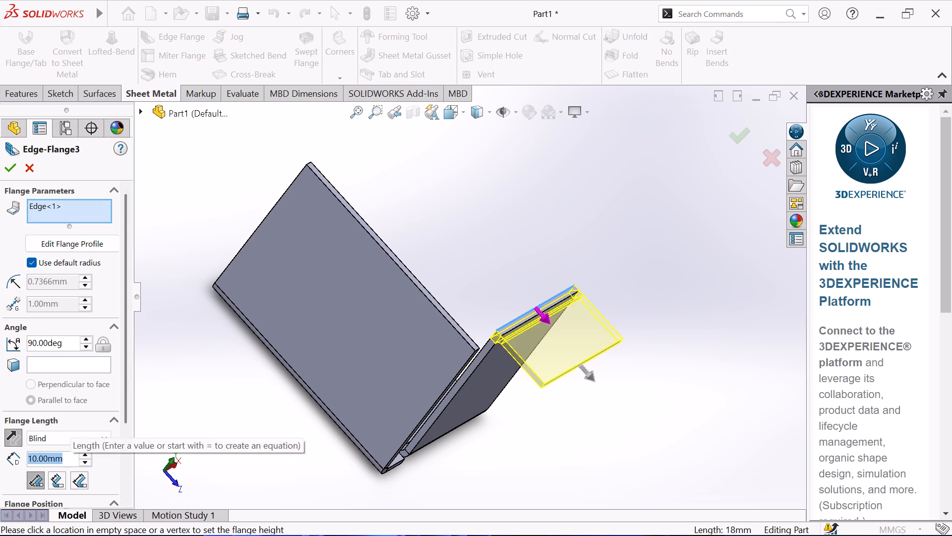
key("4")
left_click(247, 422)
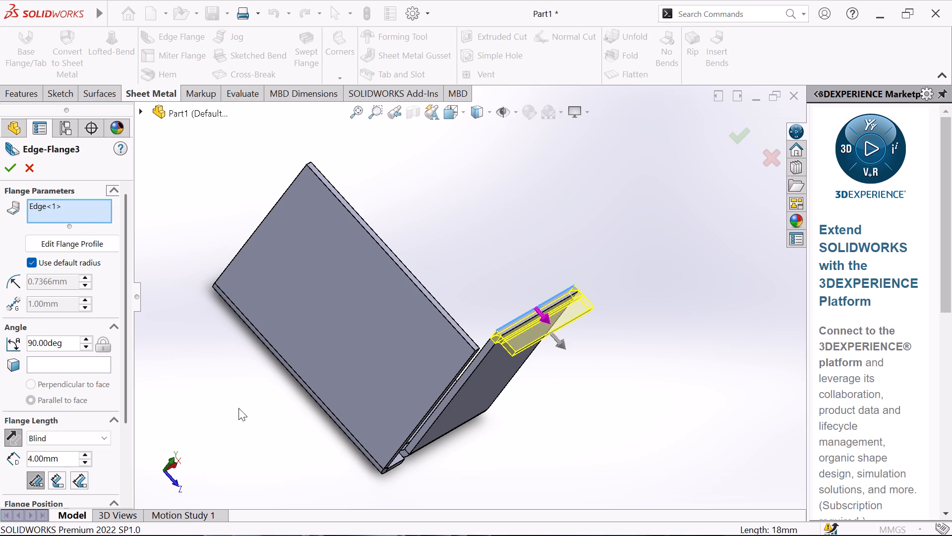
left_click(15, 165)
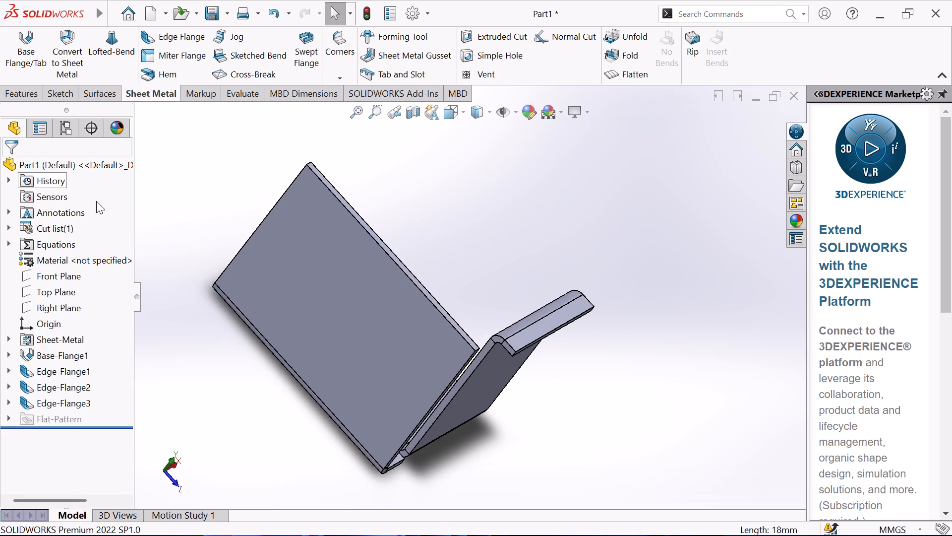
Edit the outward edge flange on top of the front flange and set its length to 8 mm.
middle_click_drag(190, 218, 211, 266)
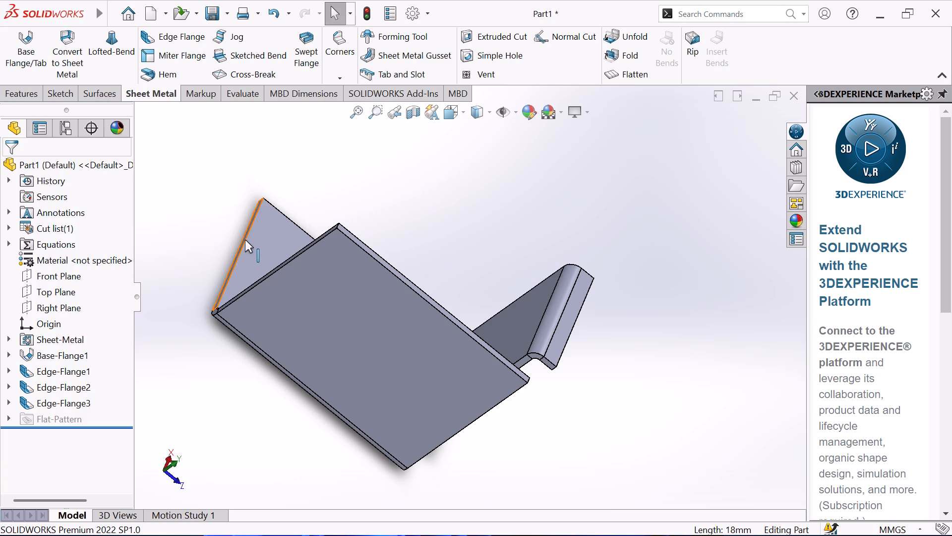
left_click(48, 404)
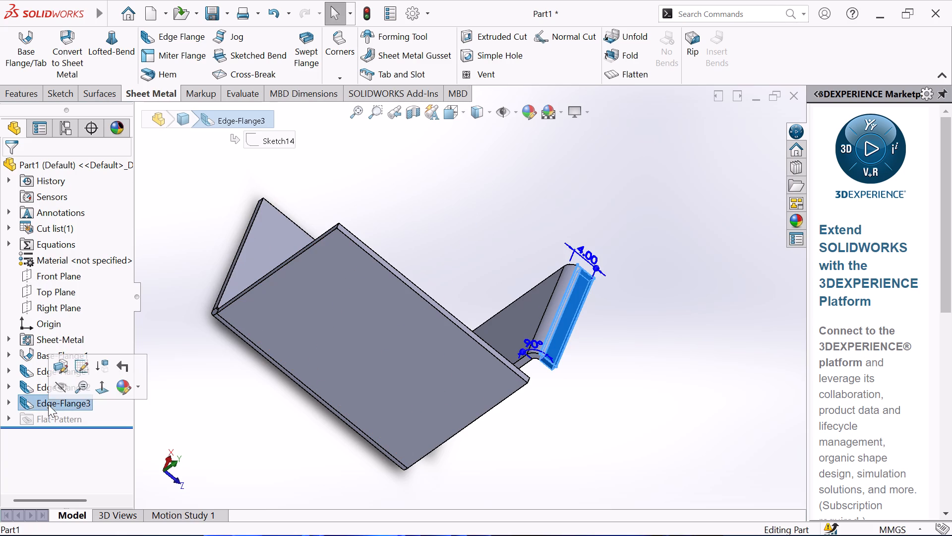
left_click(63, 373)
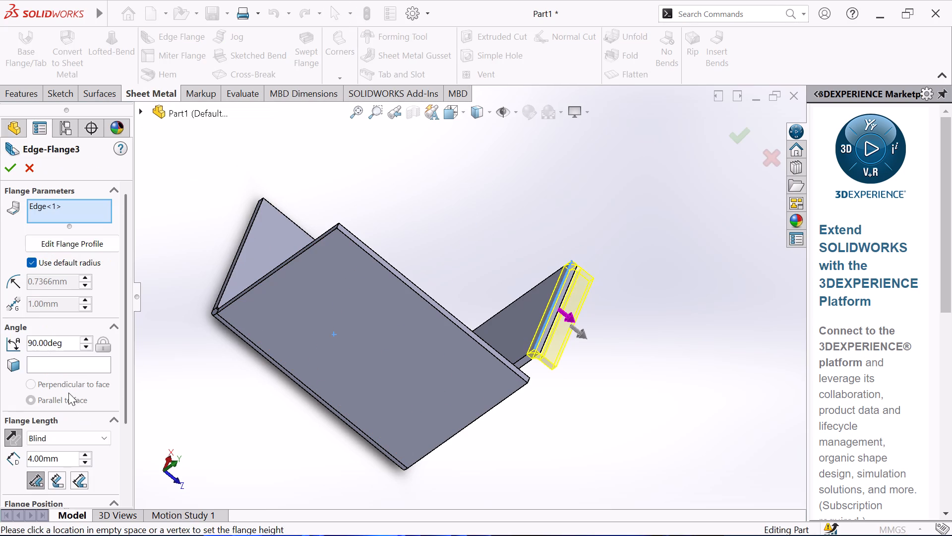
double_click(64, 454)
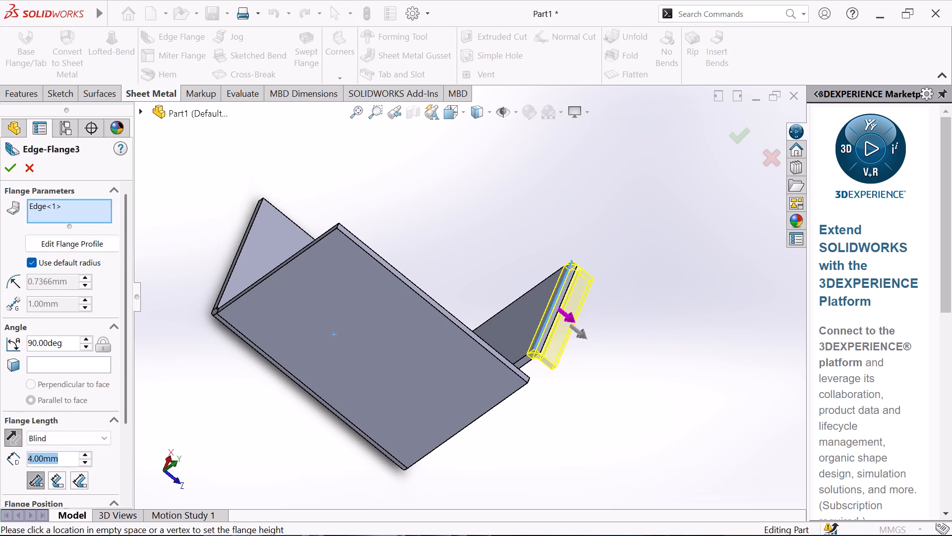
key("8")
left_click(206, 410)
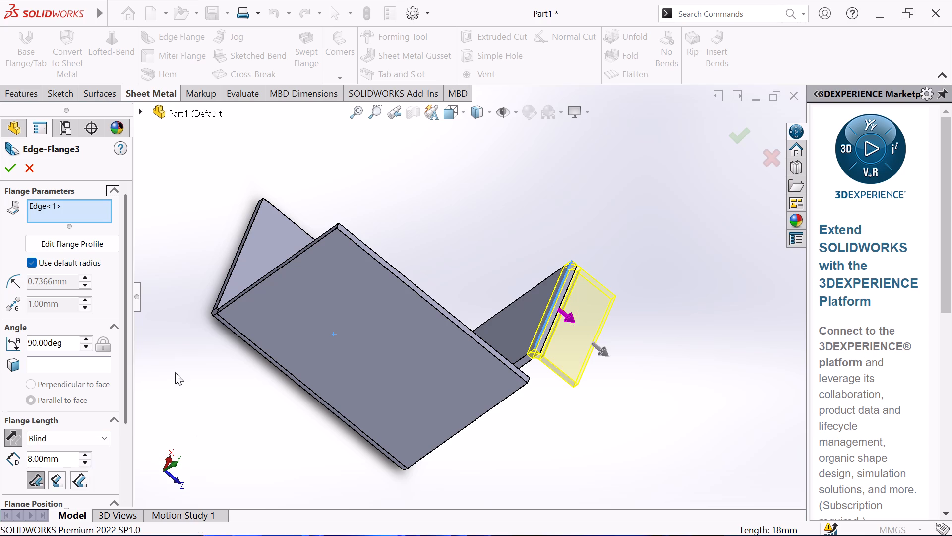
left_click(16, 171)
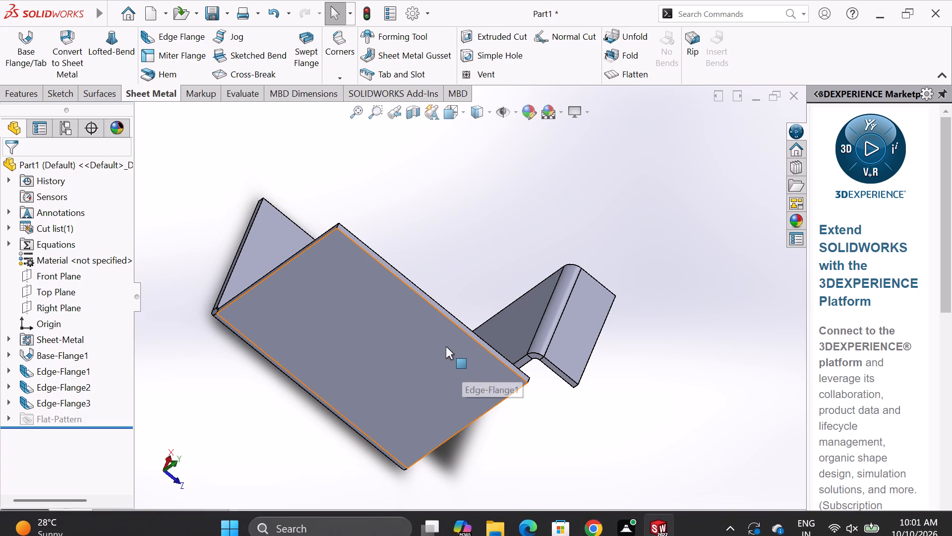
On the base flange's face, sketch a corner rectangle about 23 mm long extending outward from the edge opposite the front flange.
middle_click_drag(441, 306, 382, 211)
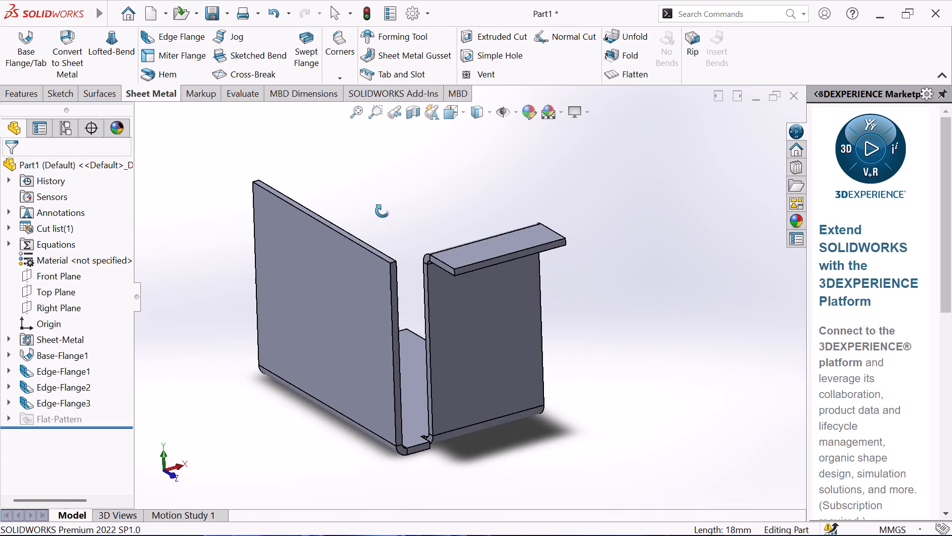
middle_click_drag(382, 211, 477, 269)
scroll(266, 324, "up", 2)
middle_click_drag(260, 325, 234, 338)
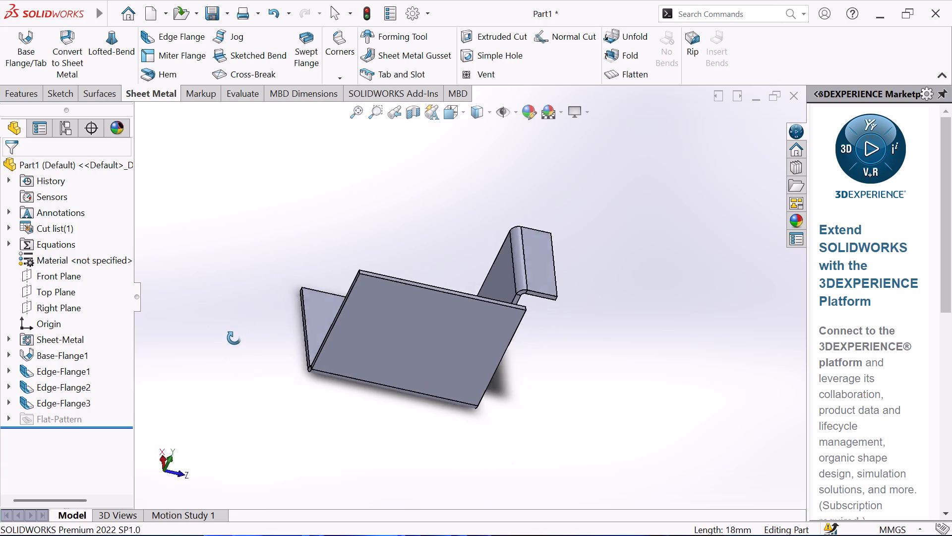
middle_click_drag(234, 338, 236, 358)
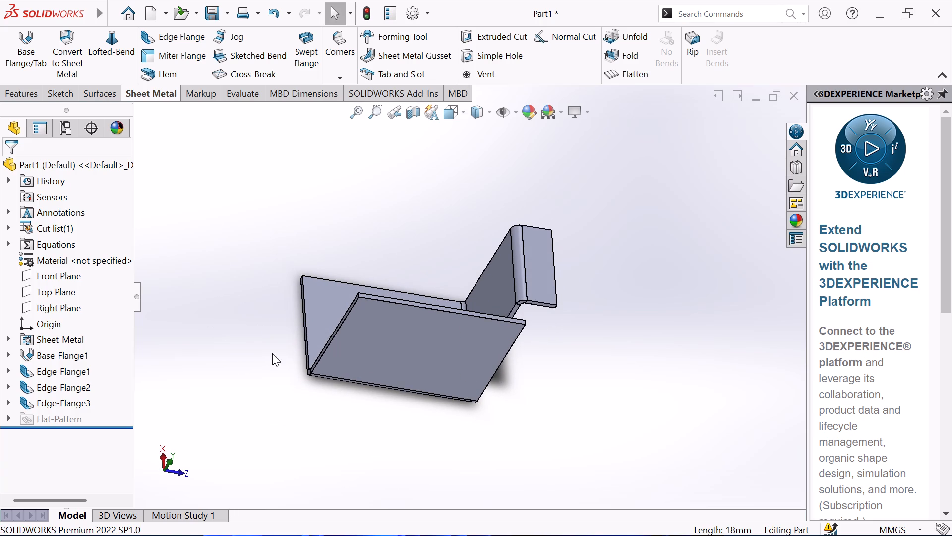
left_click(320, 327)
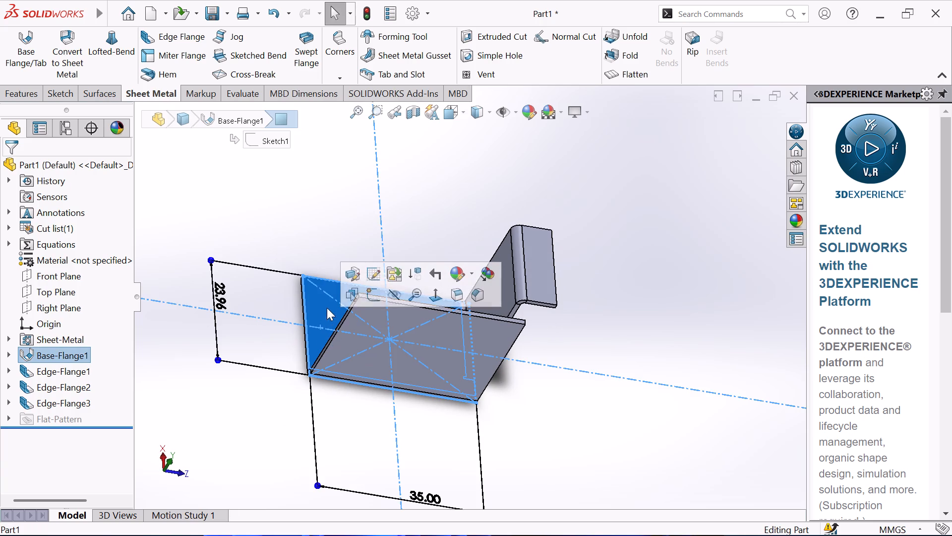
left_click(375, 296)
scroll(444, 230, "up", 3)
scroll(489, 173, "up", 2)
scroll(489, 173, "down", 3)
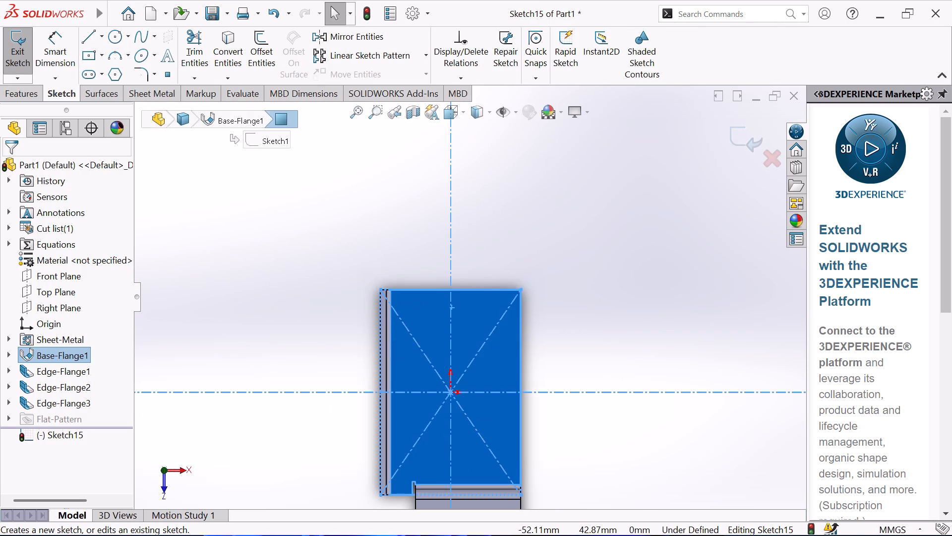
left_click(99, 53)
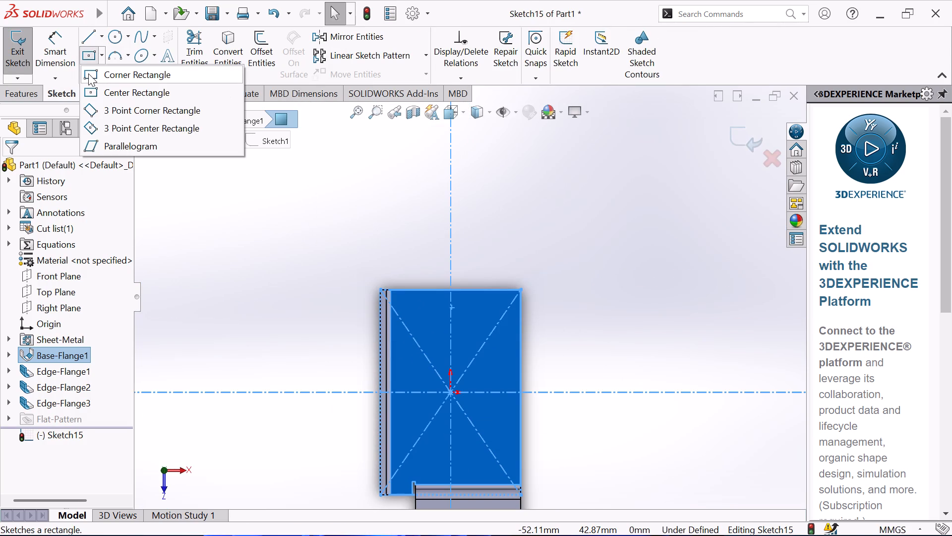
left_click(88, 73)
left_click(427, 291)
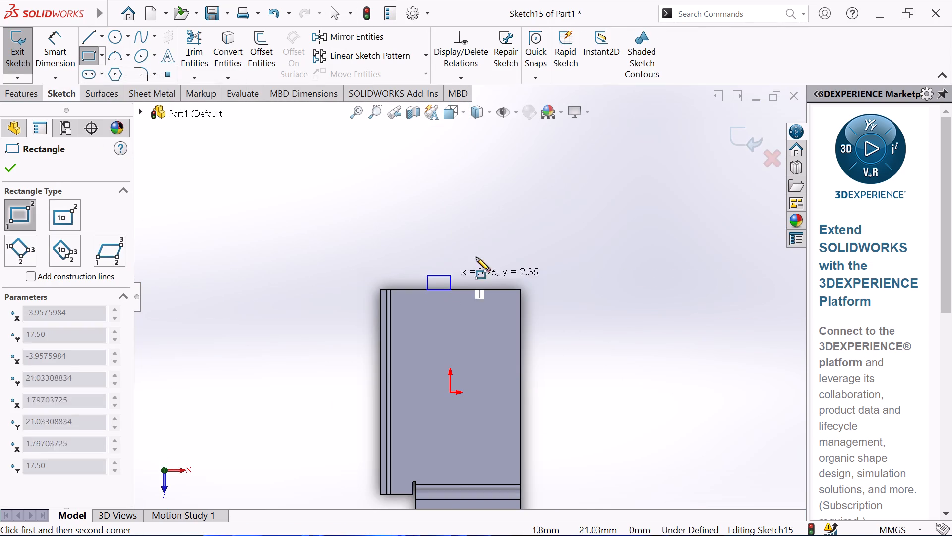
left_click(468, 152)
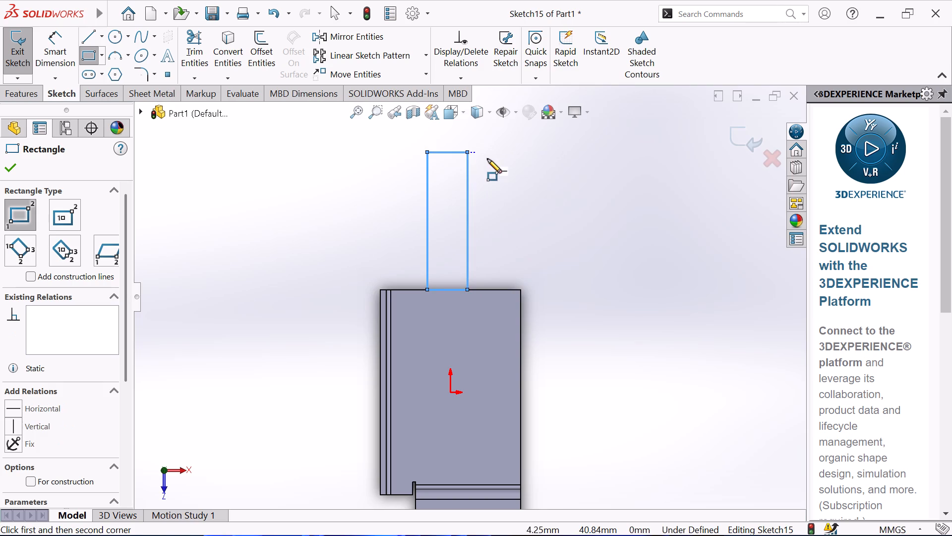
right_click(495, 163)
left_click(547, 176)
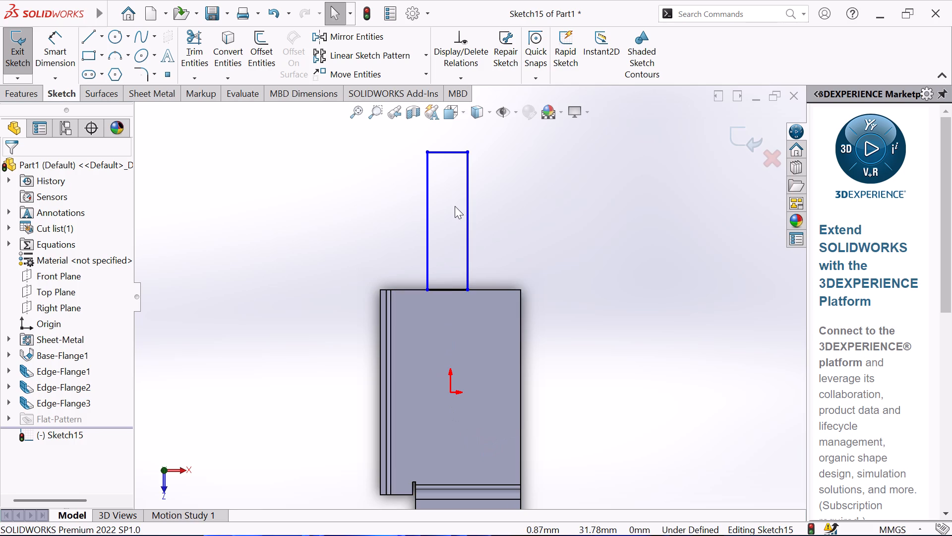
Draw a vertical centerline about 55 mm long through the rectangle and the origin.
left_click(104, 33)
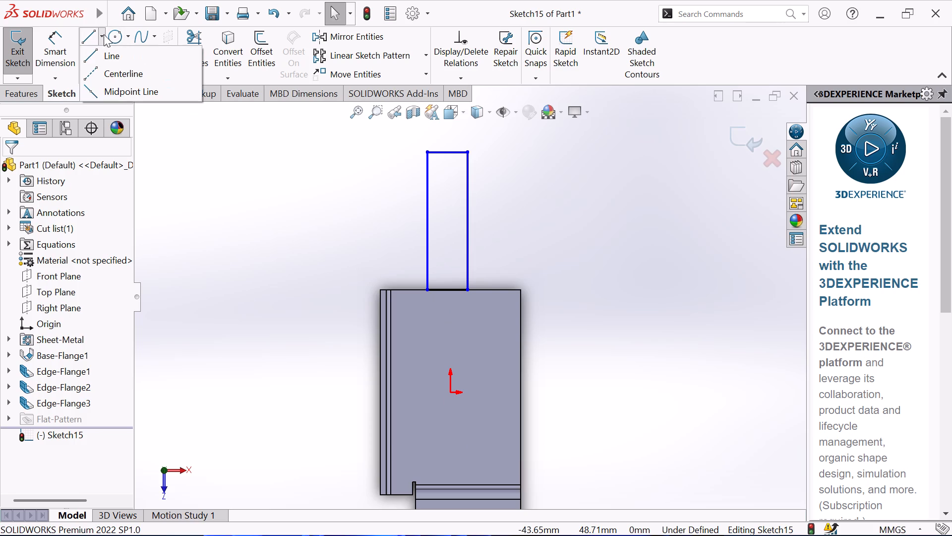
left_click(92, 72)
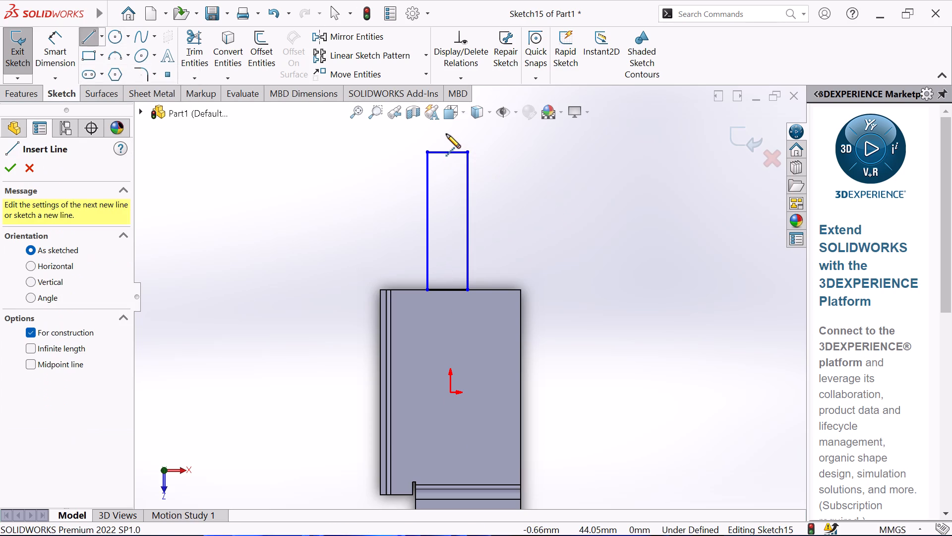
left_click(449, 130)
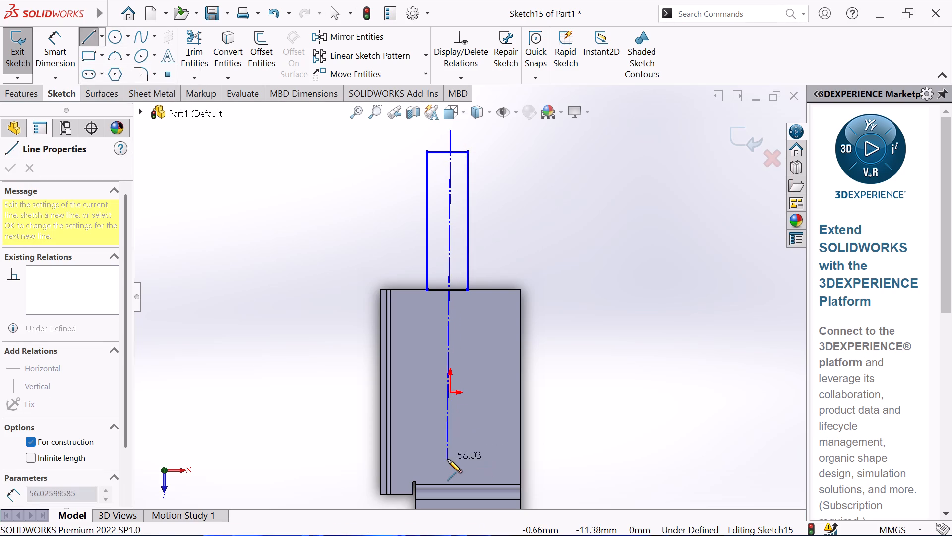
left_click(452, 454)
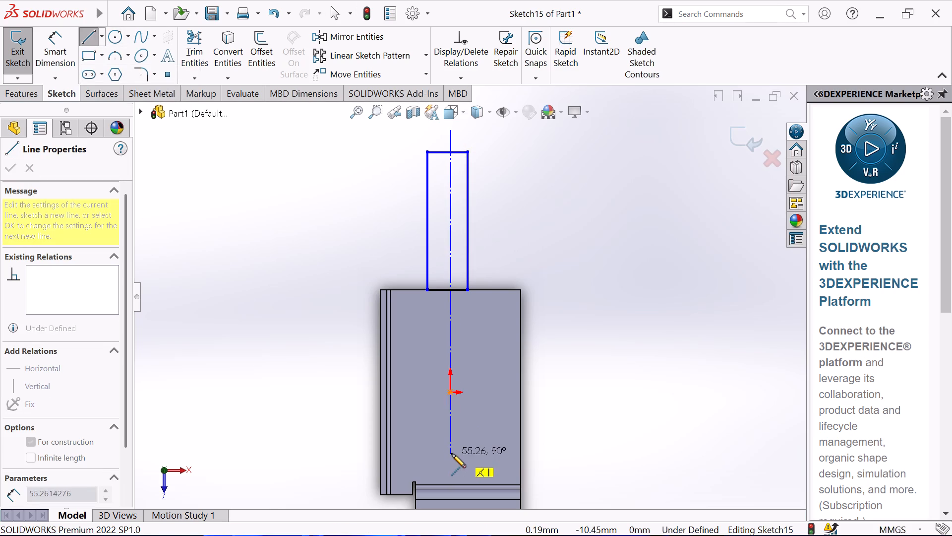
right_click(599, 373)
left_click(630, 366)
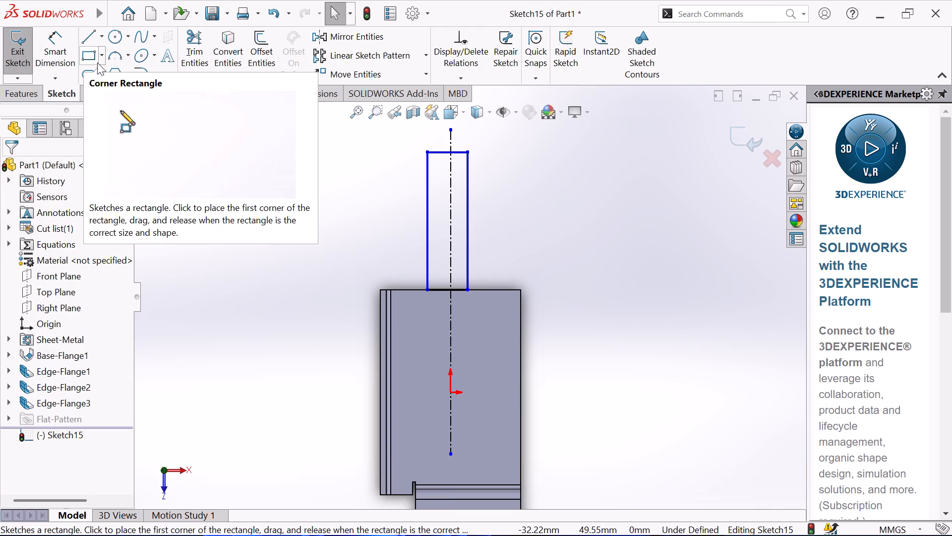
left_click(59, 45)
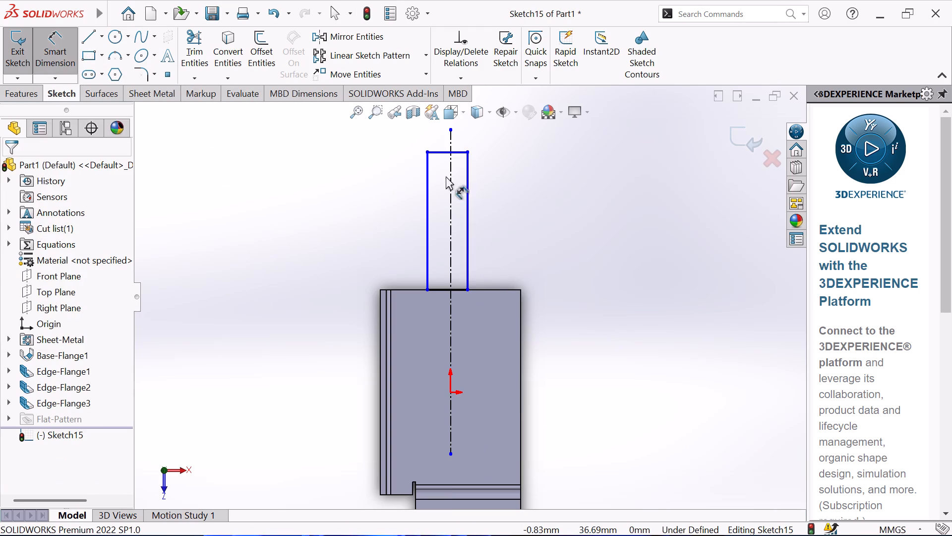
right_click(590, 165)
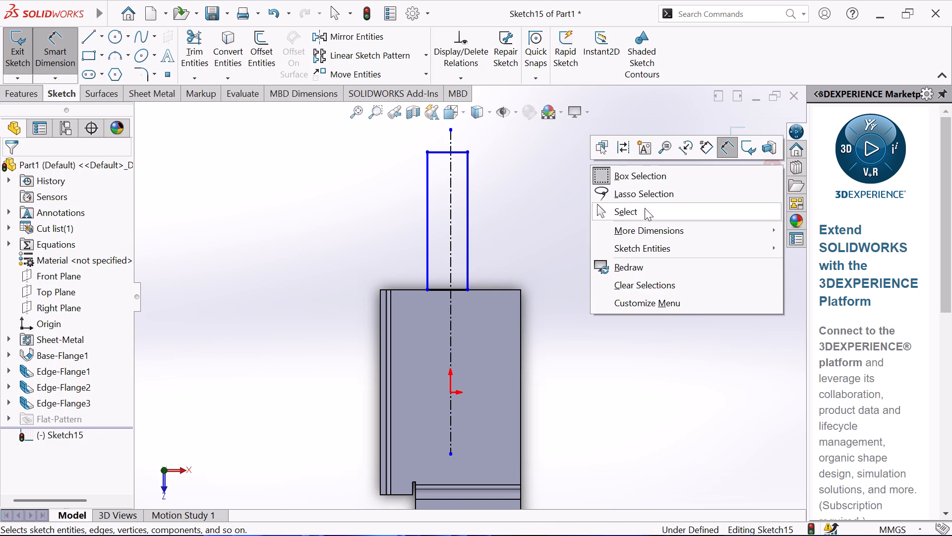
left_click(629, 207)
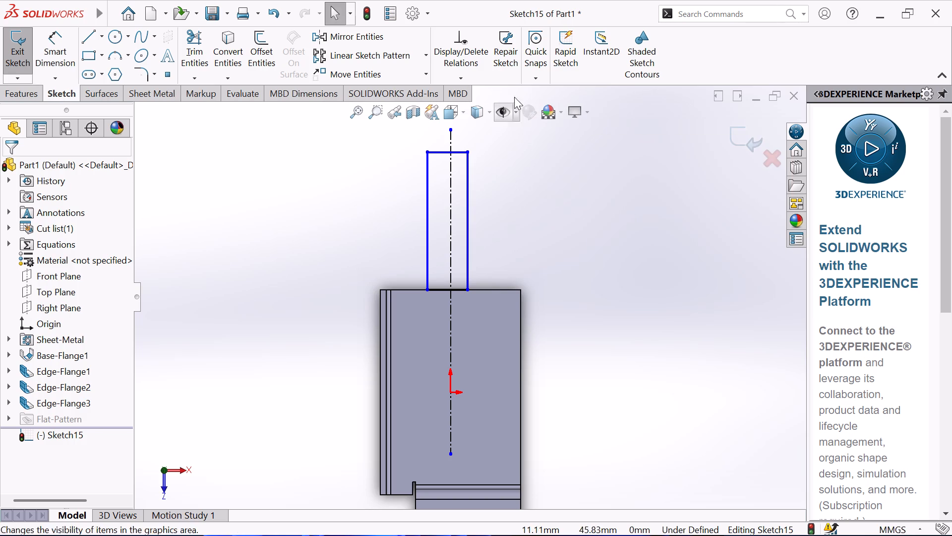
Add a symmetric relation between the rectangle's two outer corner points about the centerline.
left_click(464, 78)
left_click(493, 108)
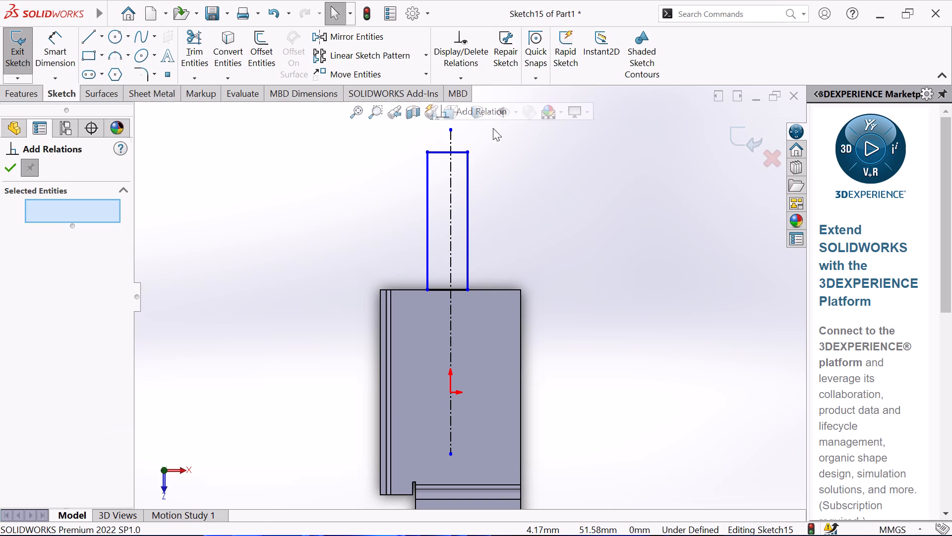
left_click(469, 151)
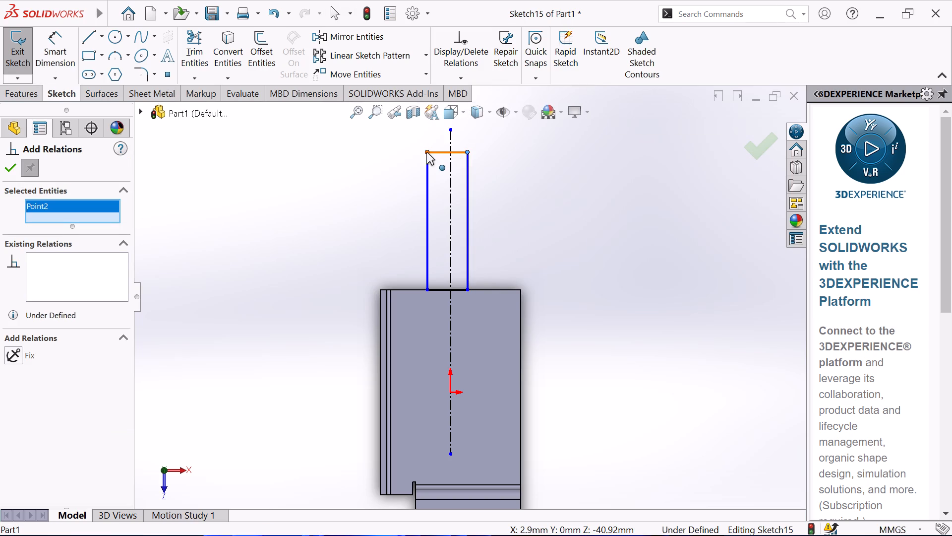
left_click(426, 152)
left_click(449, 140)
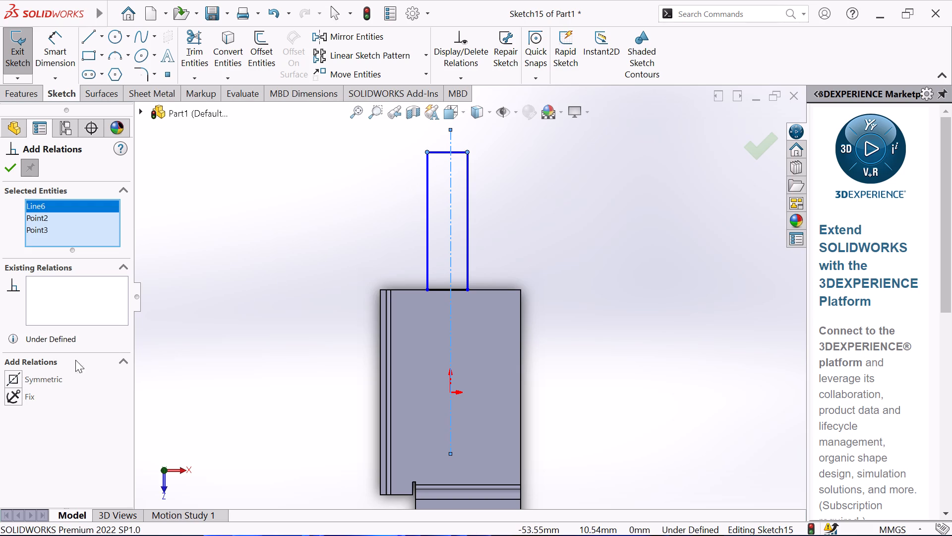
left_click(11, 376)
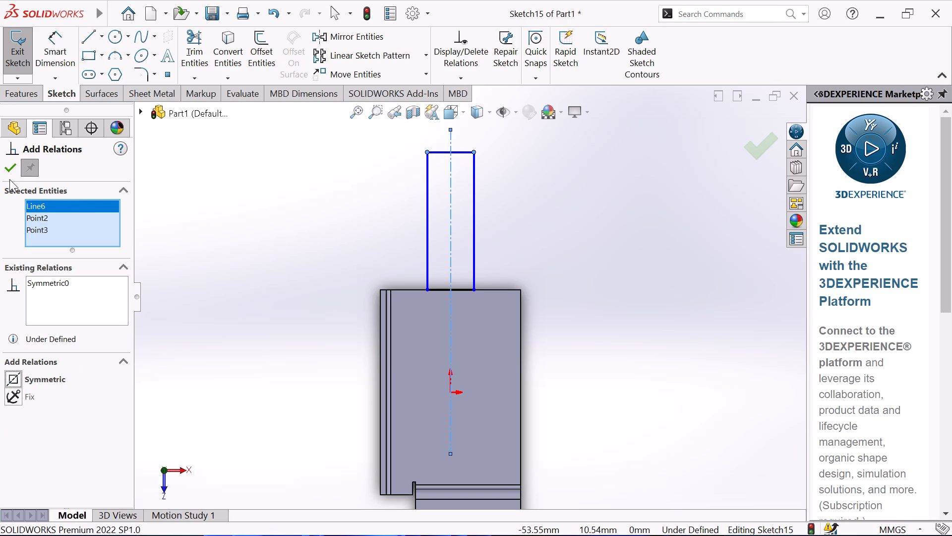
left_click(9, 171)
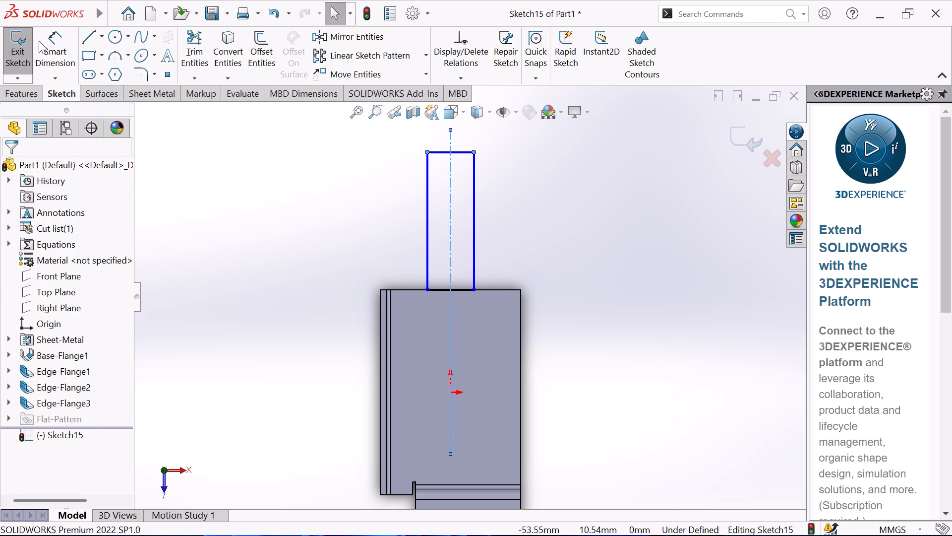
Dimension the rectangle's long side to 35 mm.
left_click(39, 41)
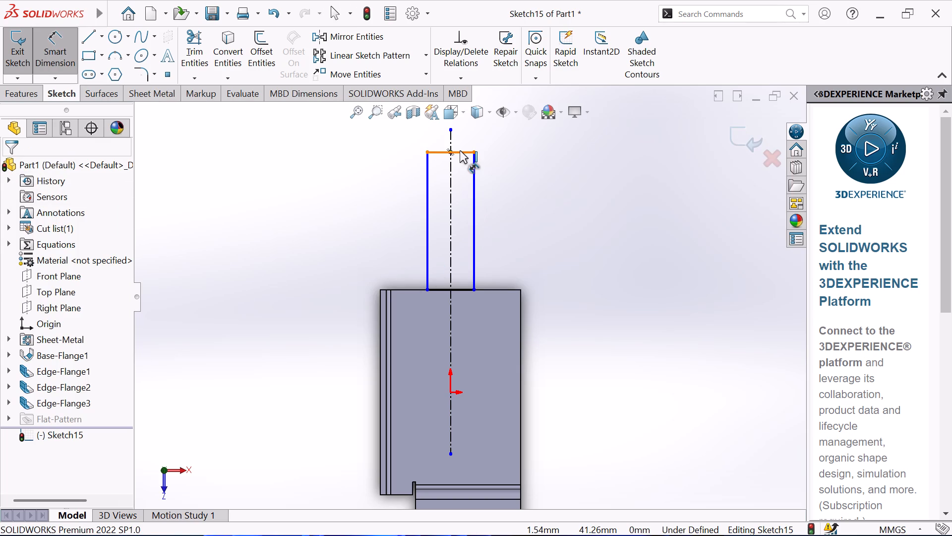
left_click(428, 195)
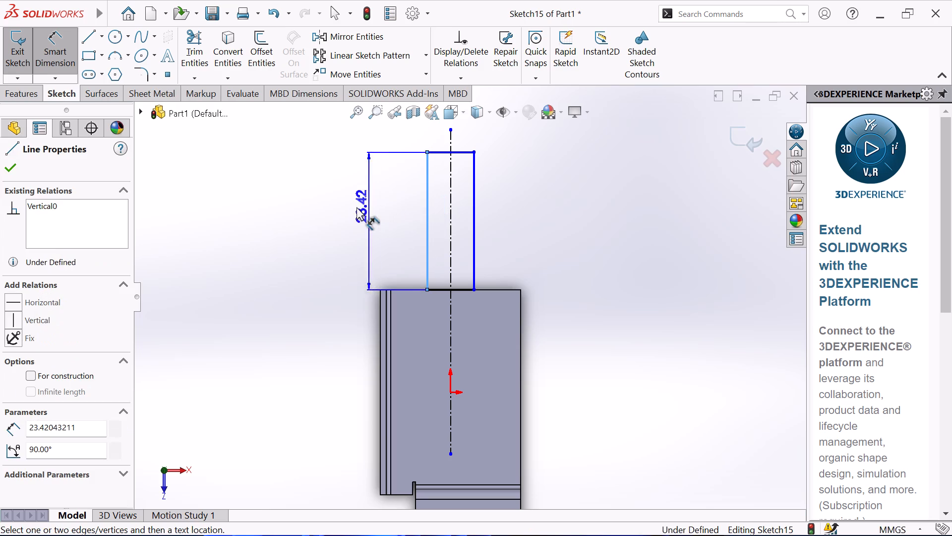
left_click(355, 207)
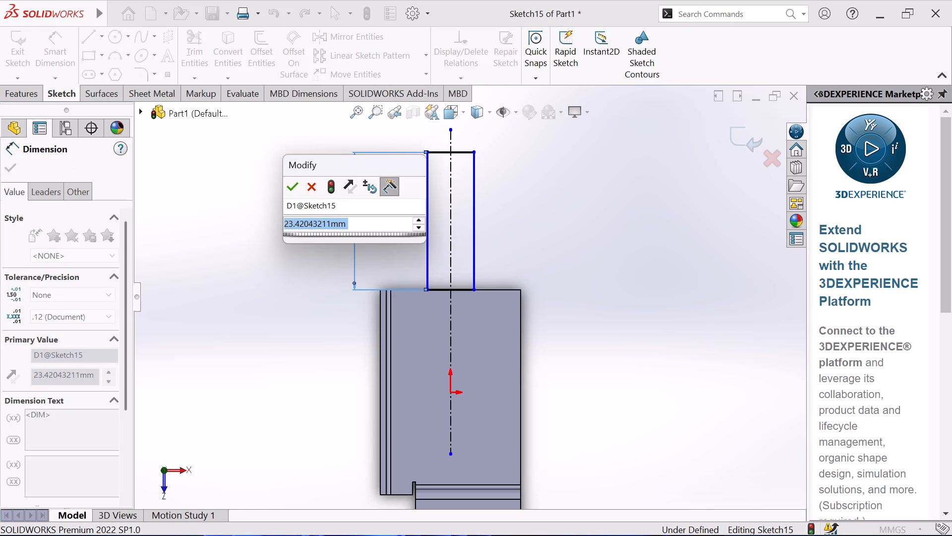
type("35")
key("Return")
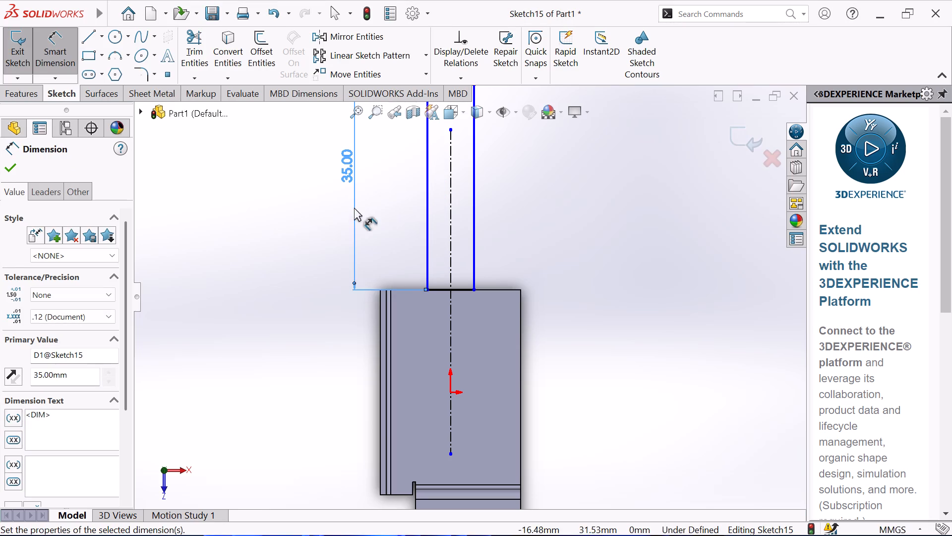
Dimension the rectangle's outer short side to 15 mm and leave the dimension tool.
scroll(495, 209, "up", 3)
scroll(483, 180, "down", 2)
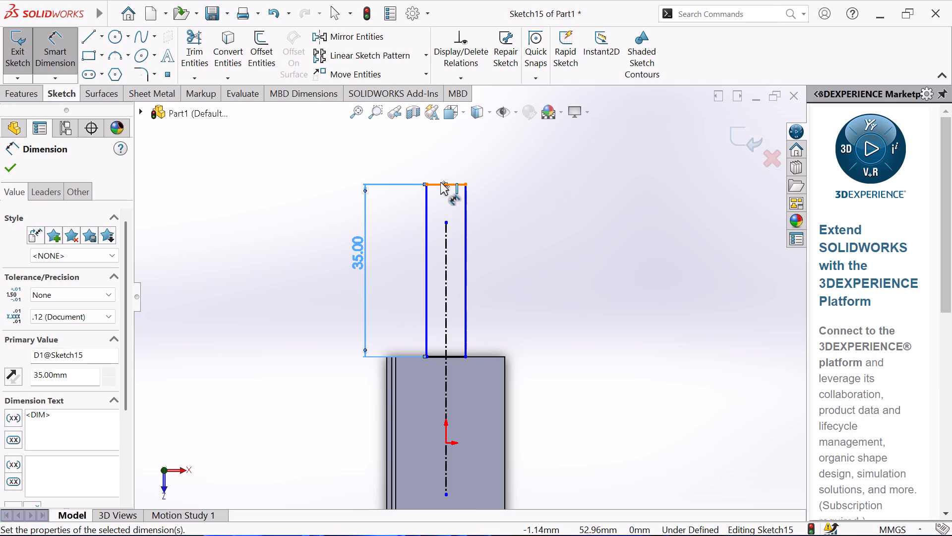
left_click(440, 182)
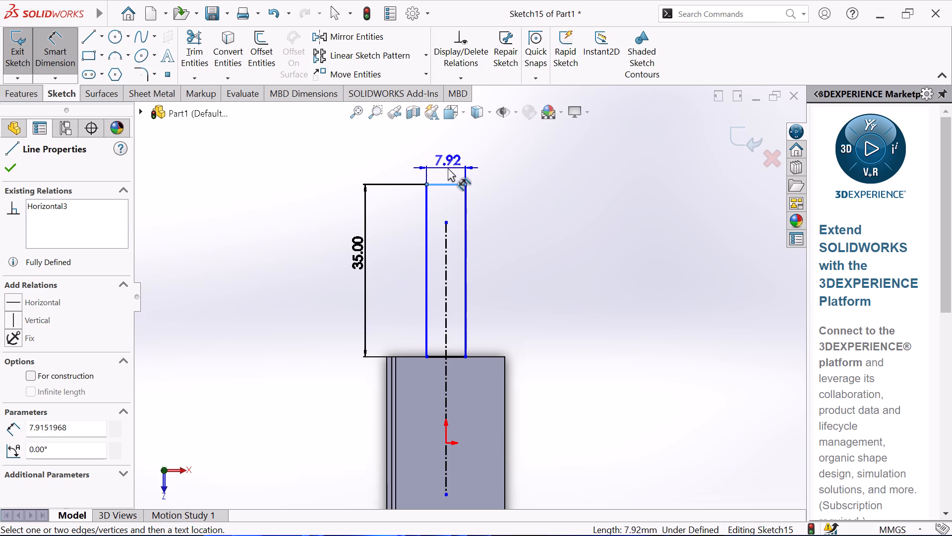
left_click(448, 168)
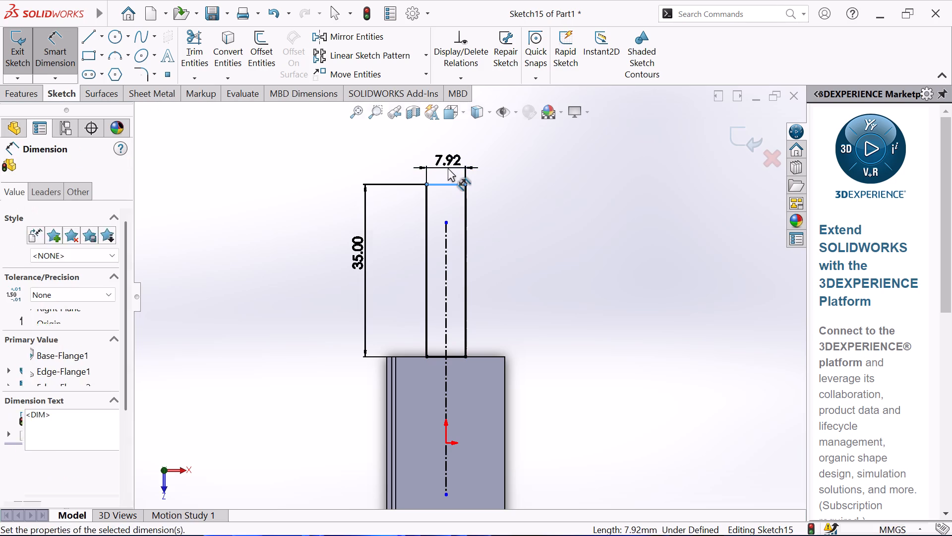
key("1")
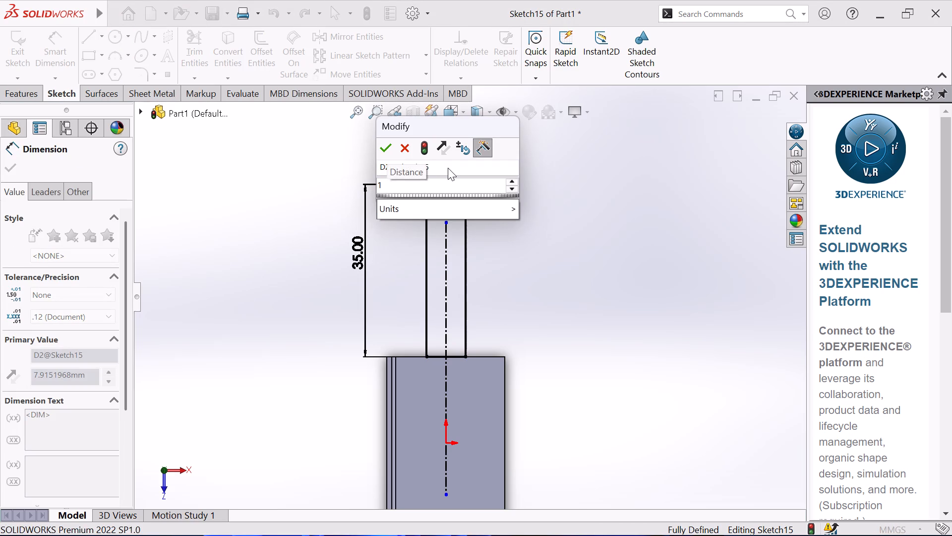
key("5")
key("Return")
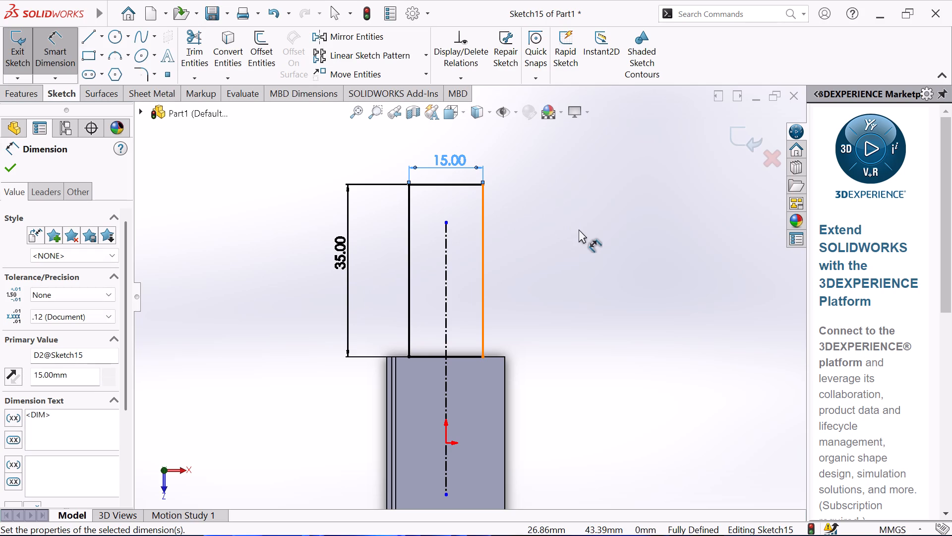
right_click(579, 229)
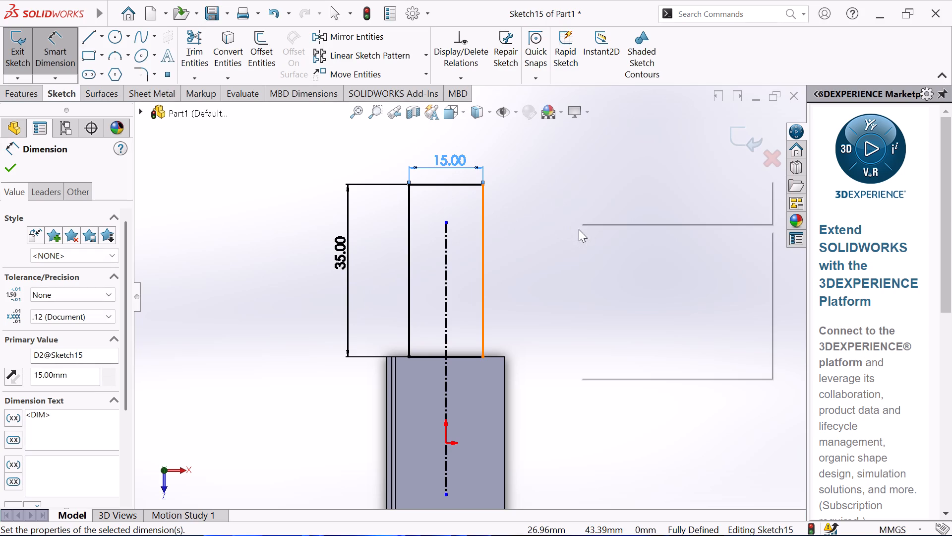
left_click(631, 282)
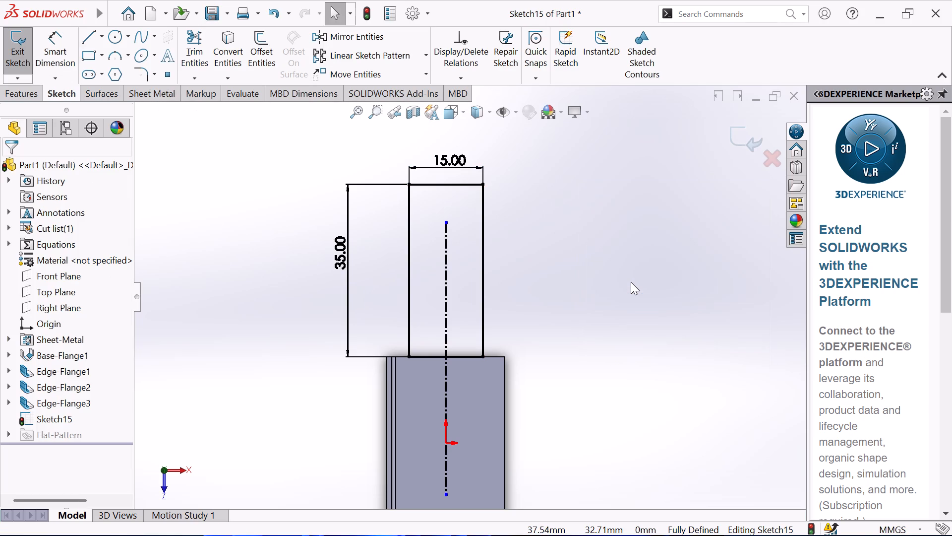
Create a merged 1 mm sheet metal tab from the 15 x 35 mm rectangle sketch using Base Flange/Tab.
left_click(34, 93)
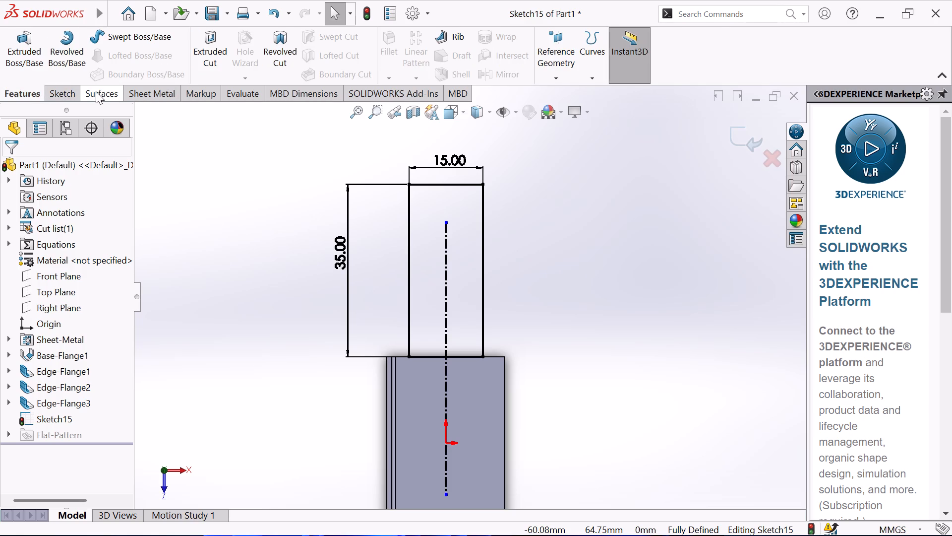
left_click(147, 86)
left_click(43, 34)
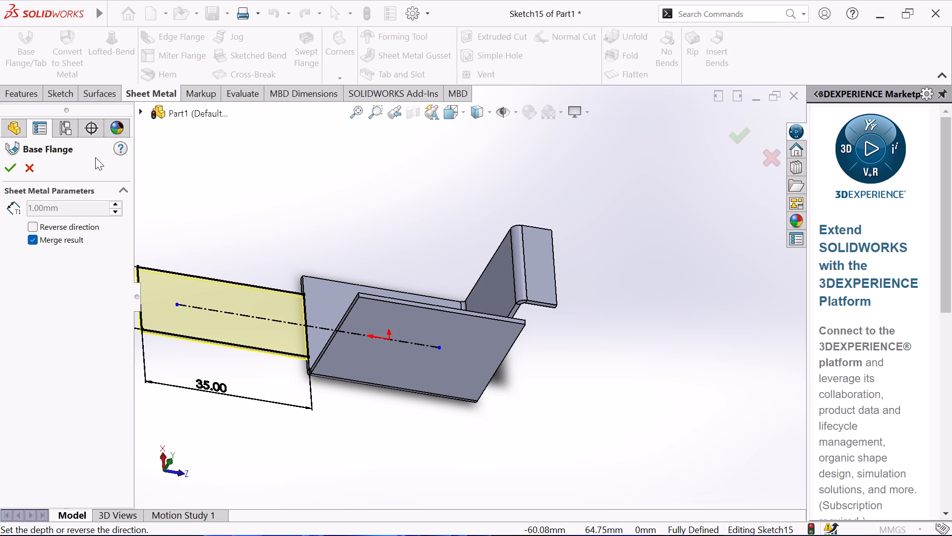
middle_click_drag(225, 205, 259, 146)
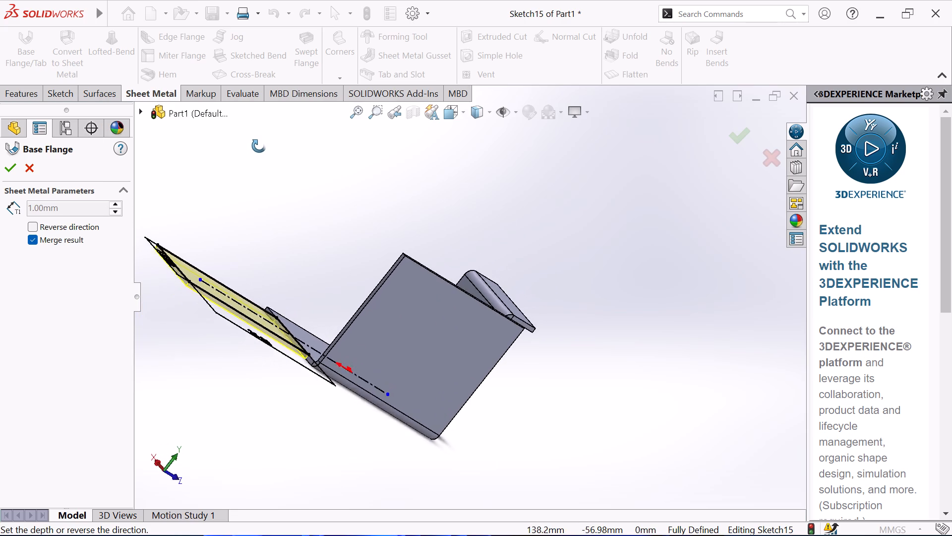
middle_click_drag(259, 146, 263, 139)
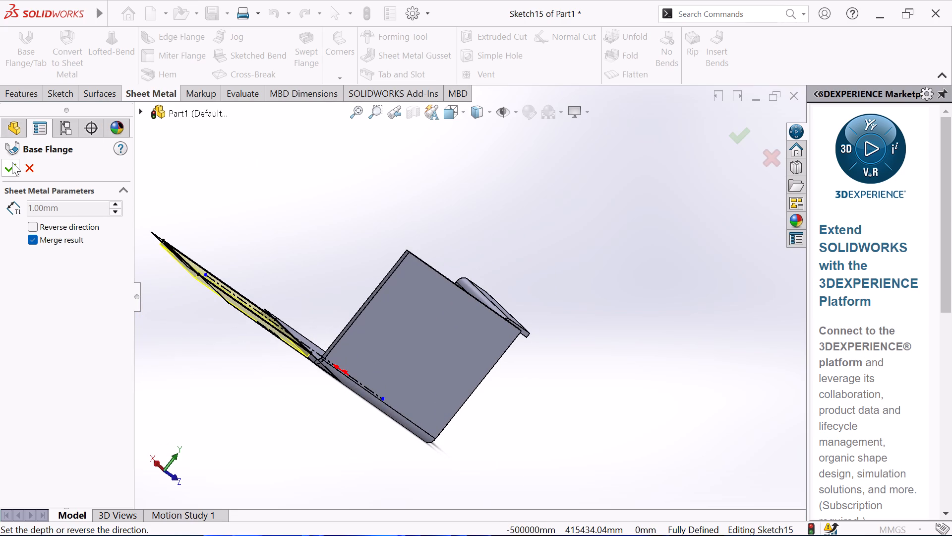
left_click(12, 163)
left_click(214, 223)
Add a 90° edge flange 8.96 mm long on the tab's outer end edge, rising toward the side of the existing flanges.
middle_click_drag(220, 219, 218, 221)
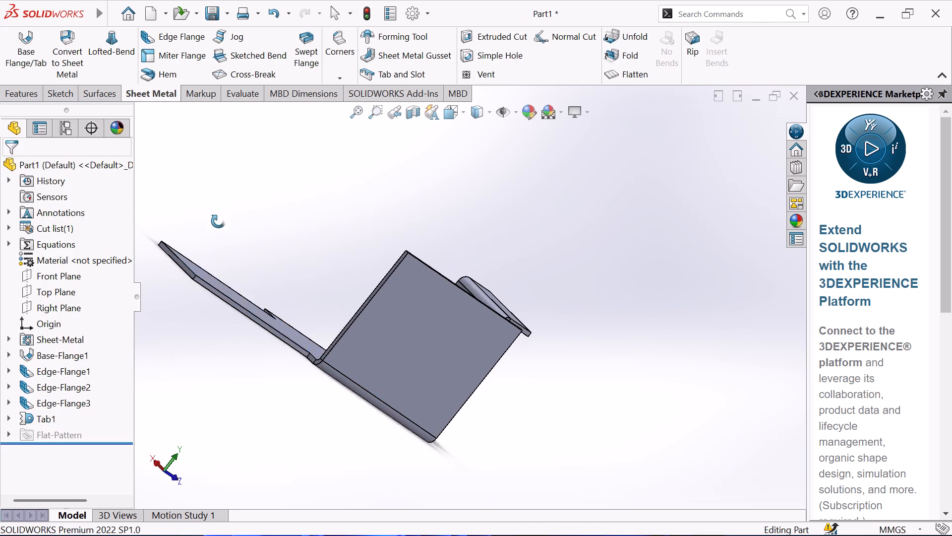
middle_click_drag(218, 221, 230, 331)
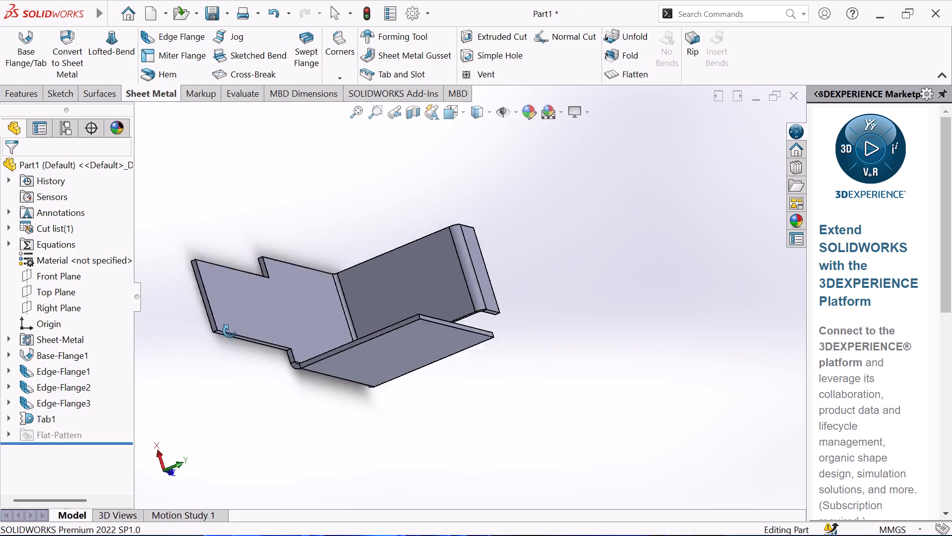
middle_click_drag(230, 331, 192, 292)
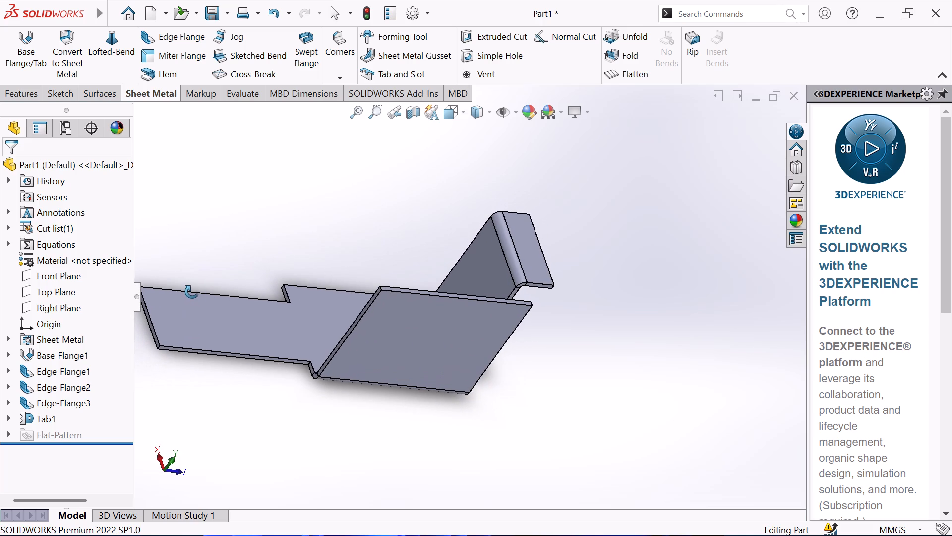
middle_click_drag(192, 292, 204, 287)
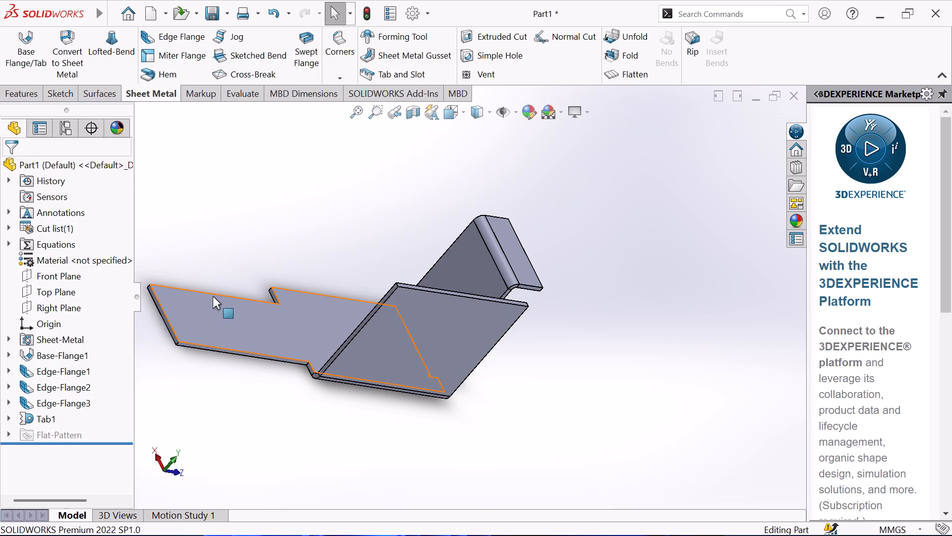
left_click(191, 38)
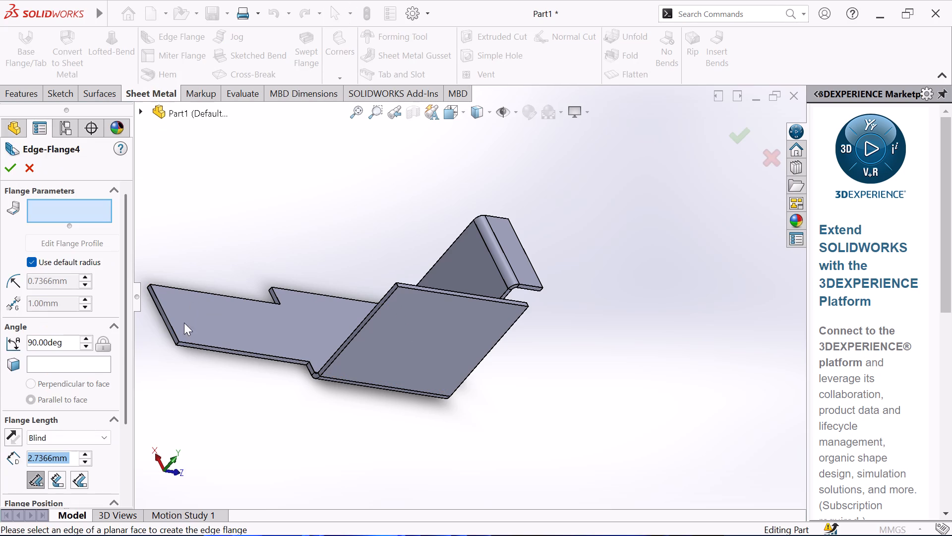
left_click(175, 331)
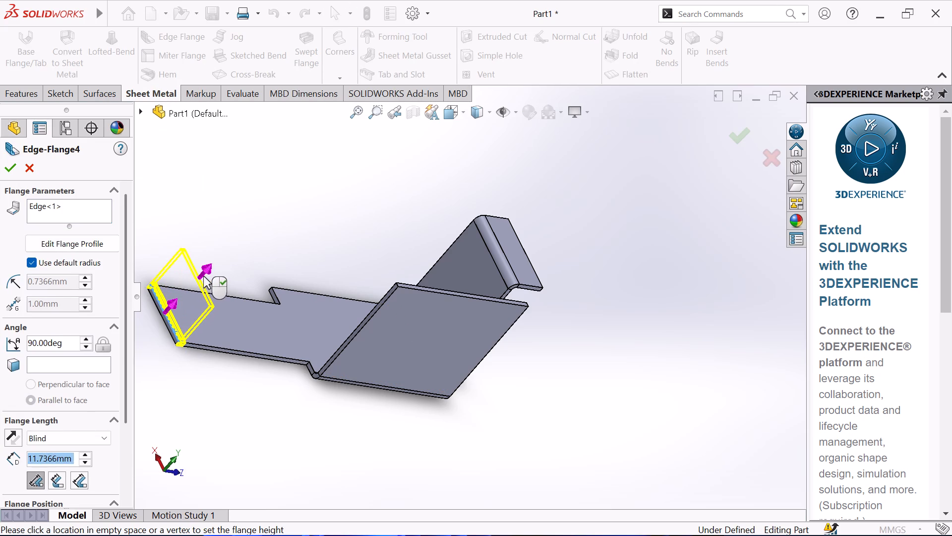
left_click(203, 275)
double_click(74, 462)
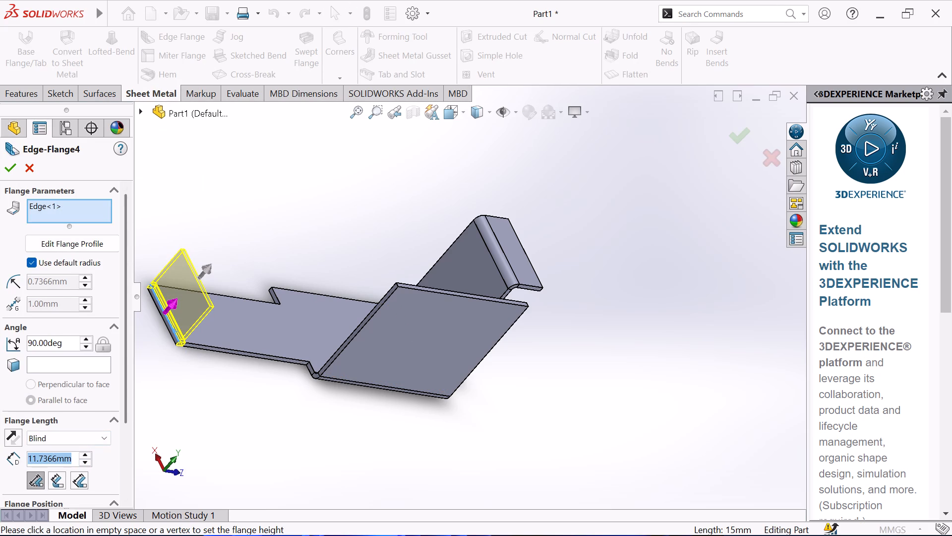
type("8.9")
key("6")
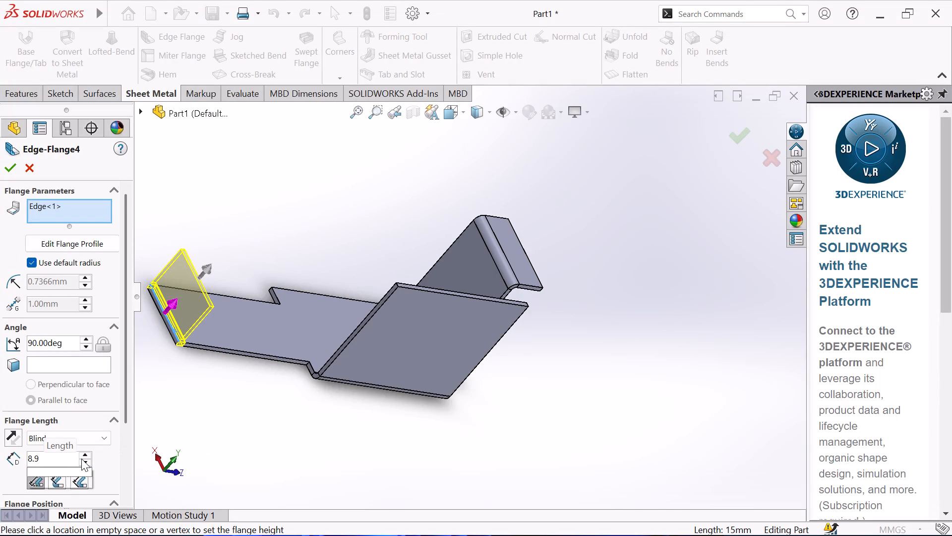
key("Return")
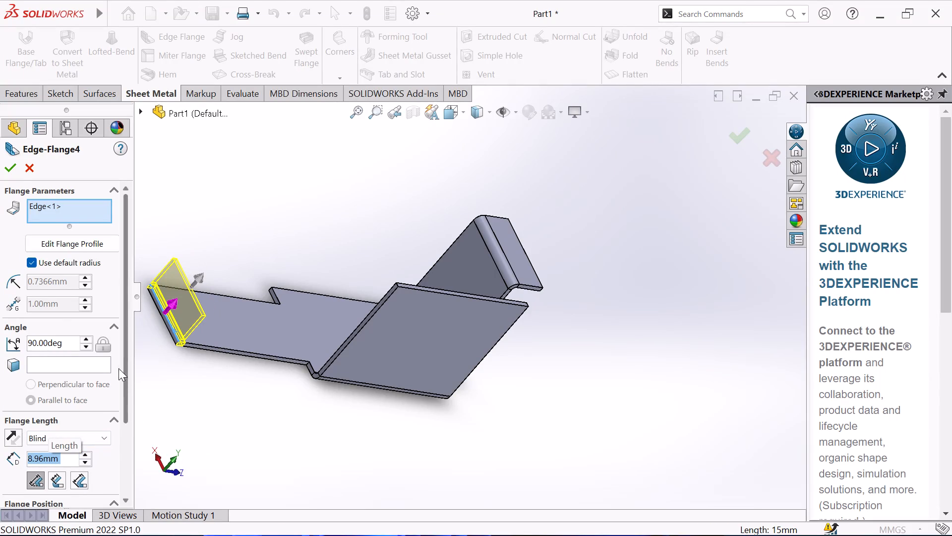
left_click(14, 167)
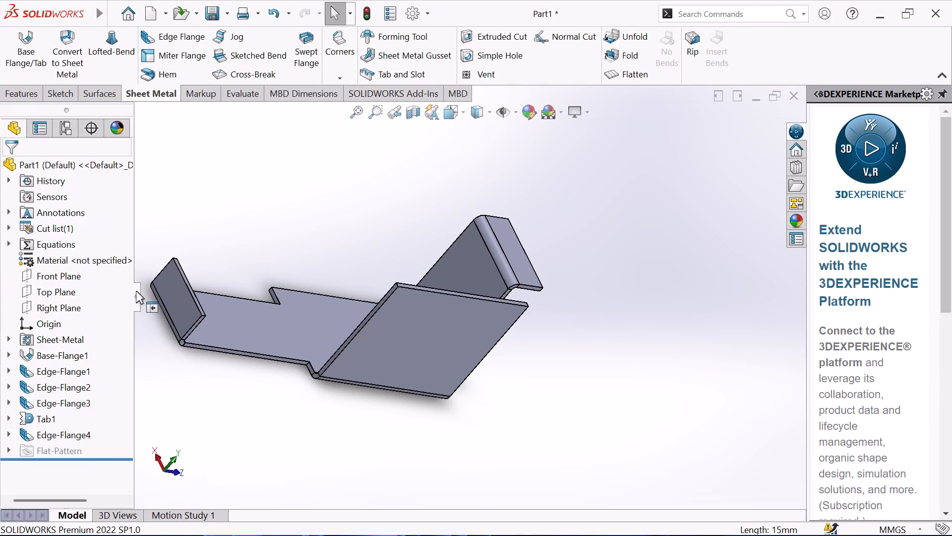
Add a 90° edge flange 8.96 mm long on the free edge of the tab's upright flange, pointing outward away from the part.
left_click(178, 38)
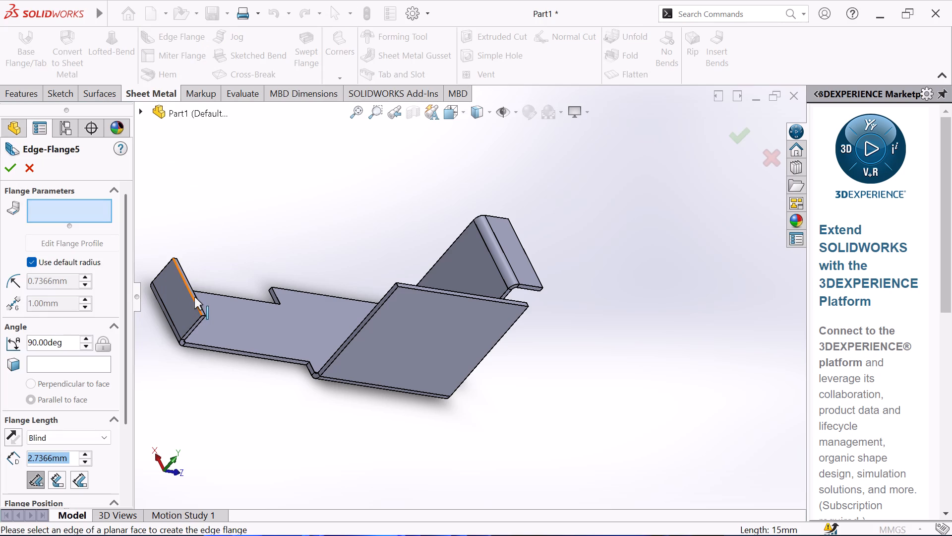
left_click(194, 297)
left_click(146, 301)
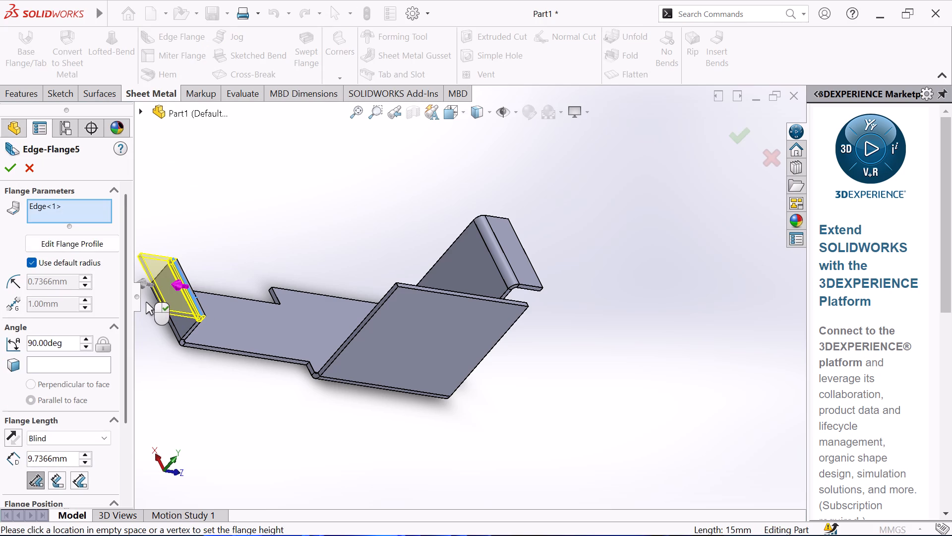
double_click(69, 458)
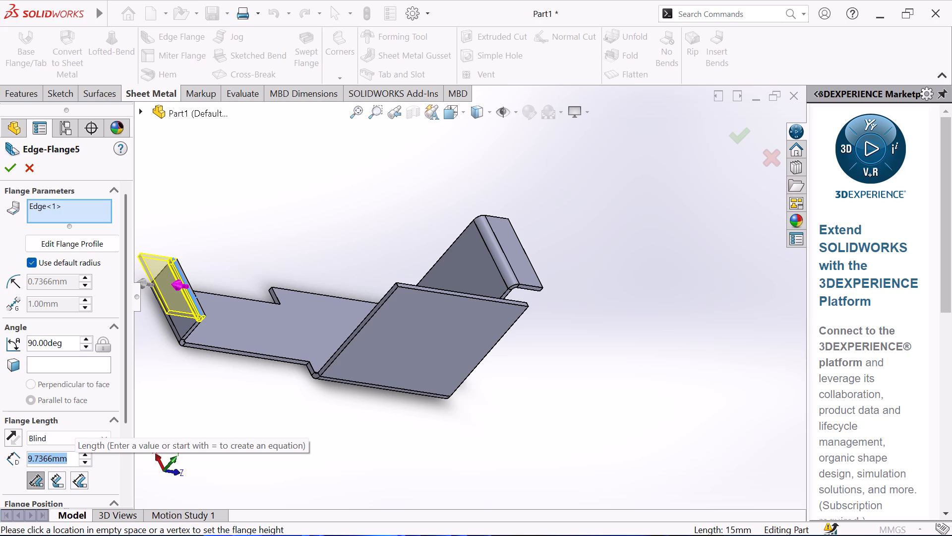
key("8")
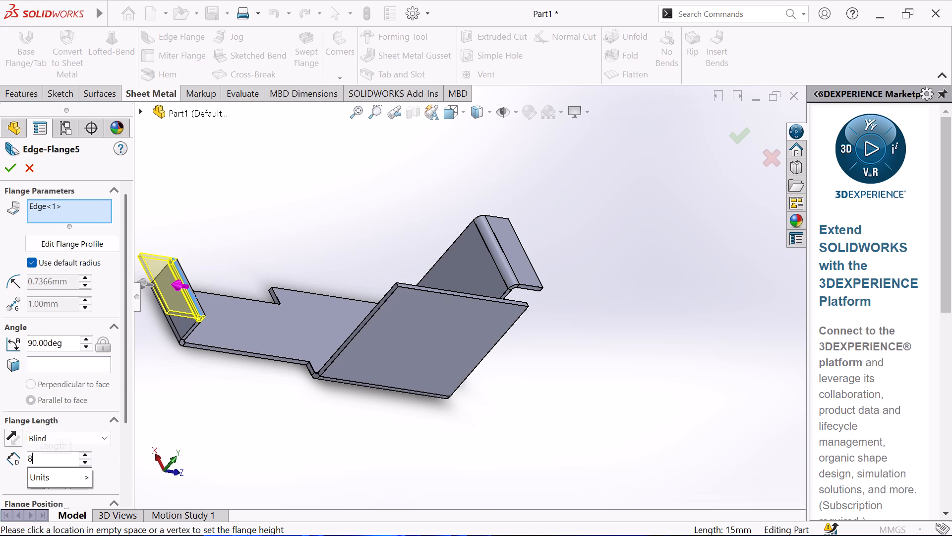
type(".9")
key("6")
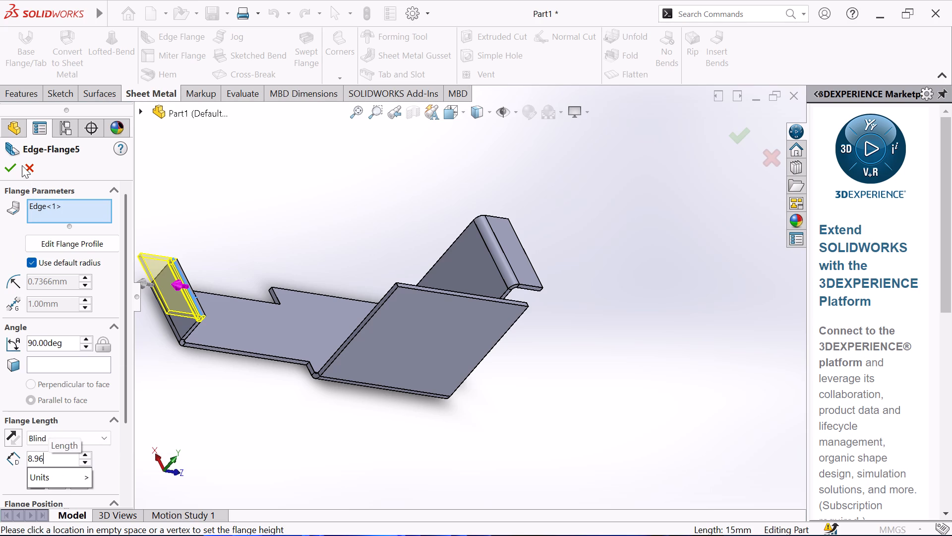
left_click(13, 167)
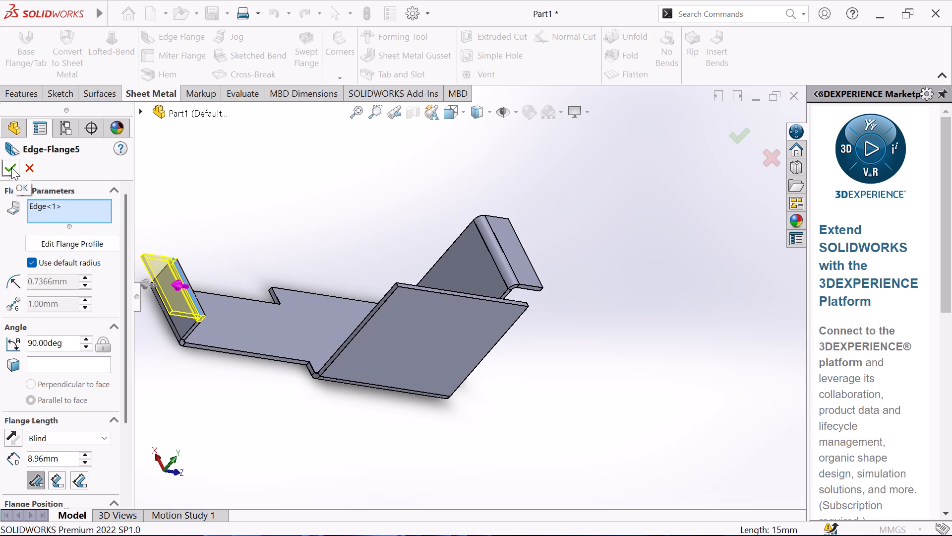
left_click(6, 168)
Start a new sketch on the flat face of the outward lip at the tab's end.
scroll(179, 280, "up", 2)
middle_click_drag(196, 269, 210, 252)
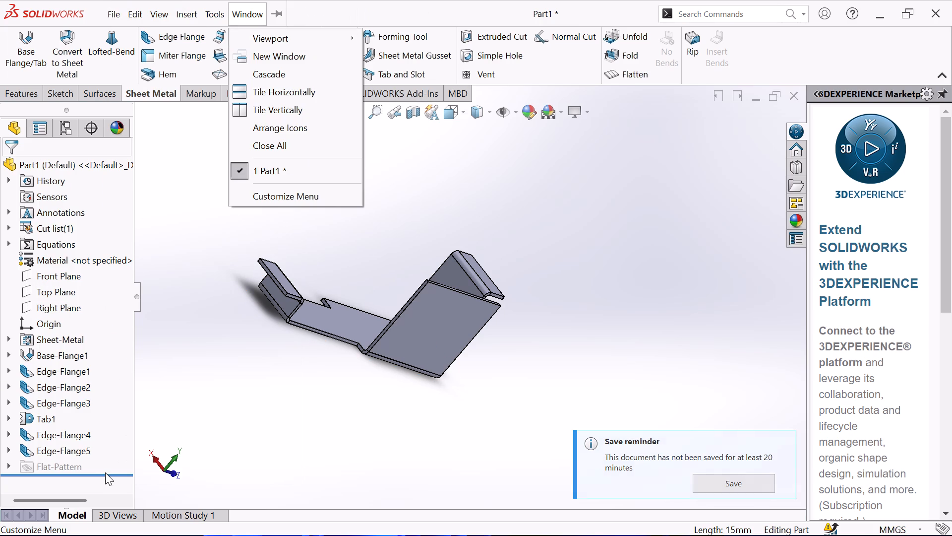
left_click(227, 256)
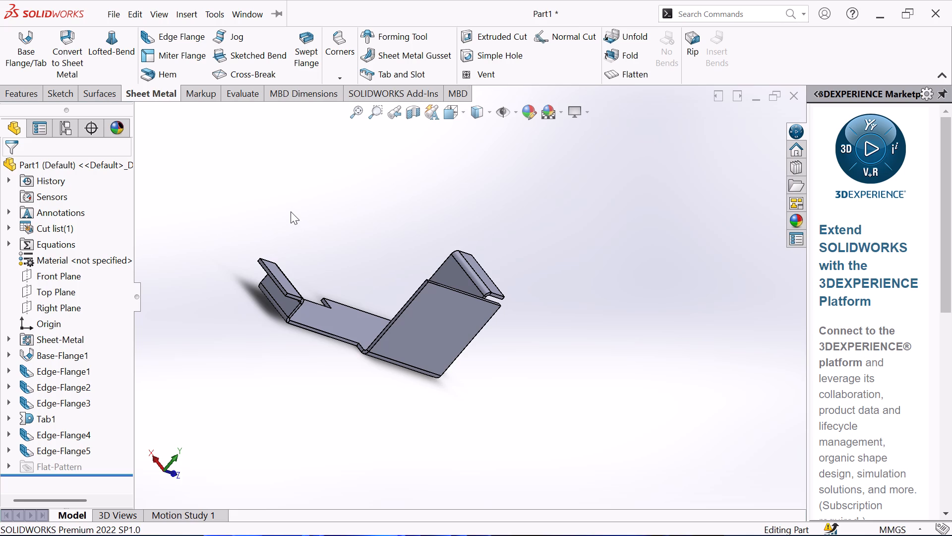
scroll(274, 252, "down", 1)
middle_click_drag(274, 252, 262, 276)
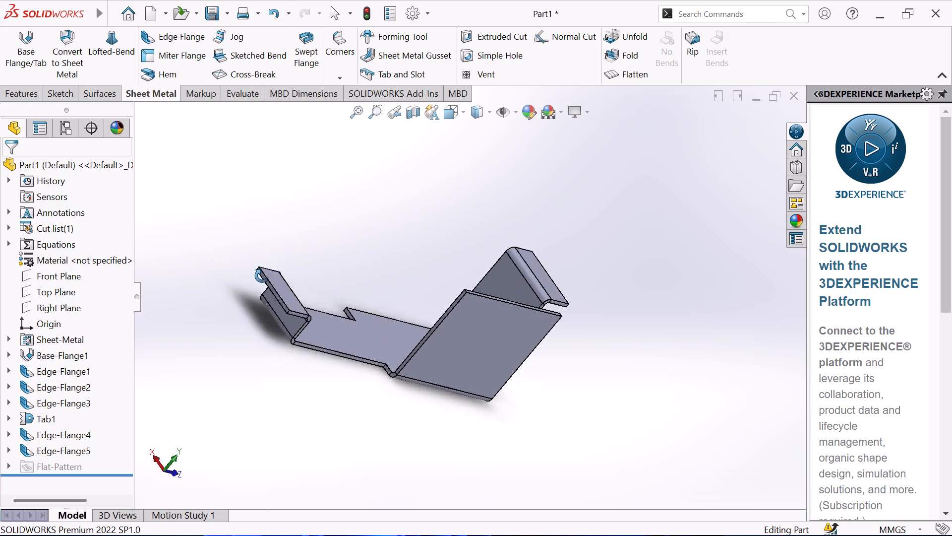
middle_click_drag(262, 276, 198, 277)
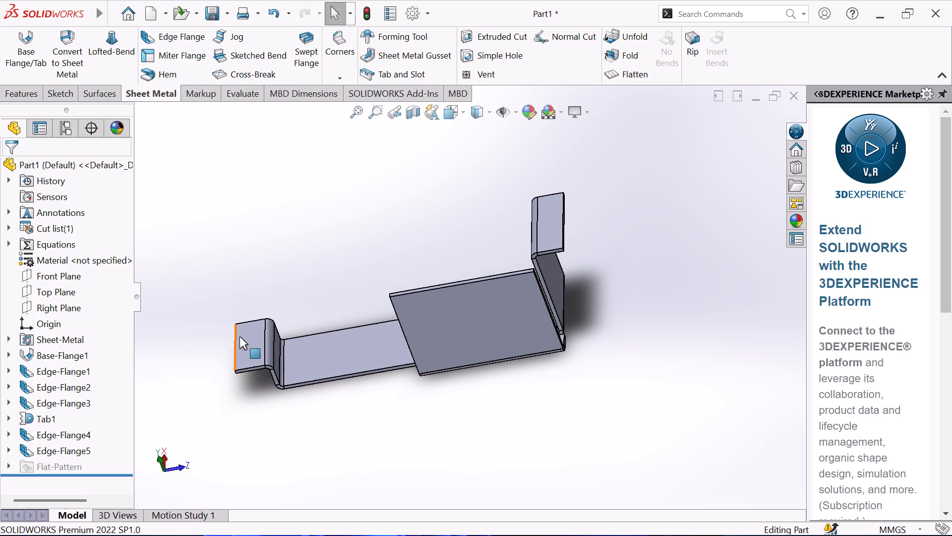
left_click(243, 337)
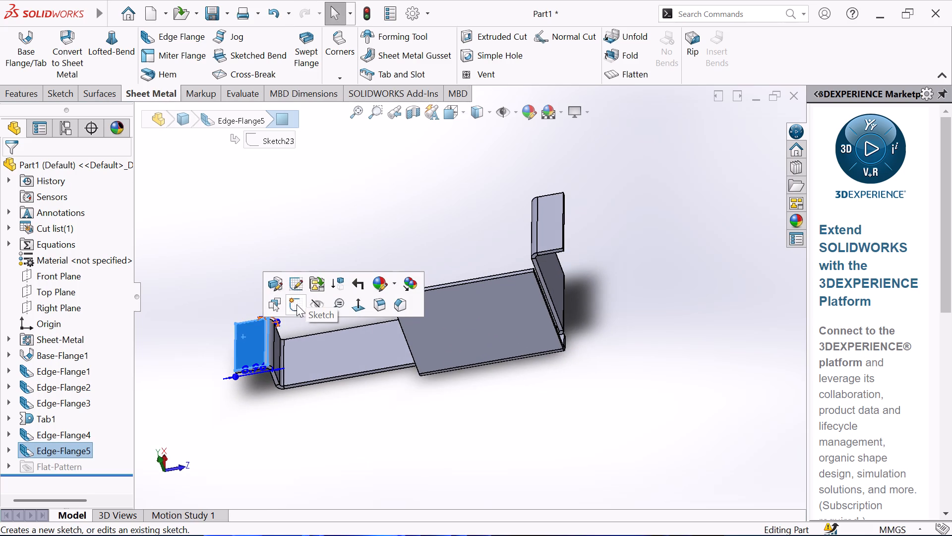
left_click(295, 303)
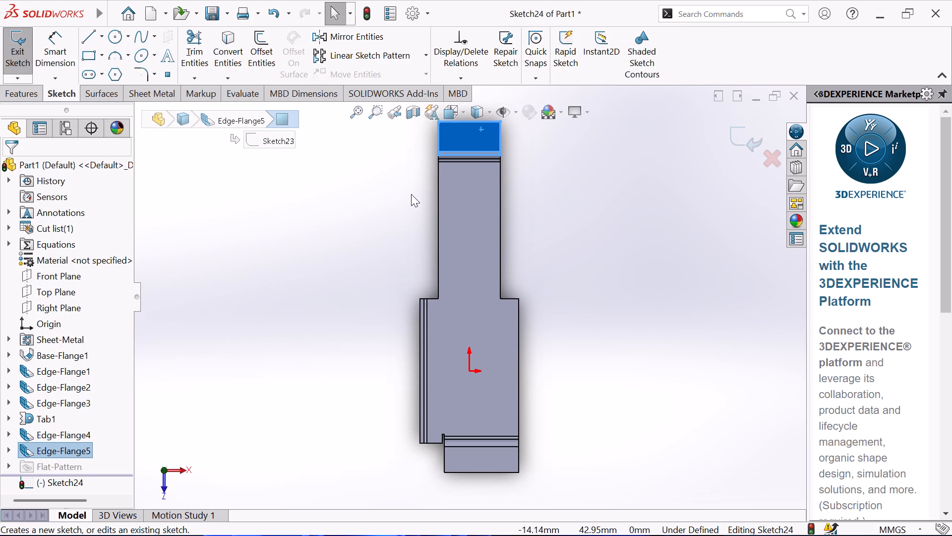
Sketch two circles side by side on the lip face with horizontally aligned centres, radii about 2.2 mm and 2.1 mm.
scroll(410, 193, "up", 2)
scroll(462, 170, "down", 3)
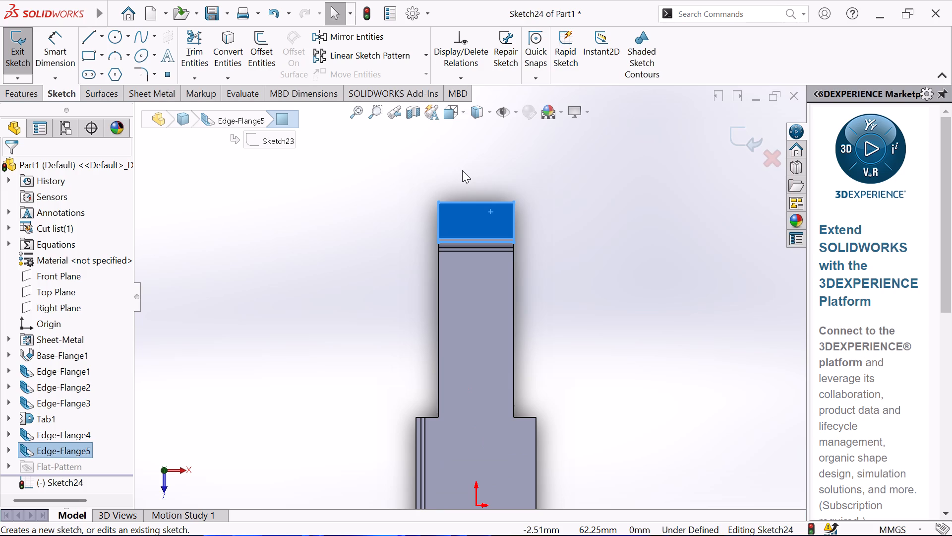
left_click(284, 208)
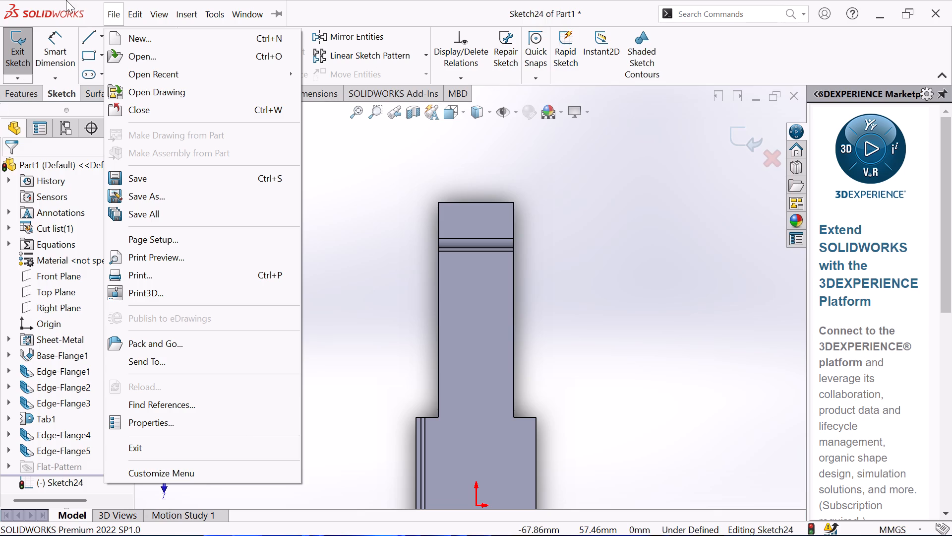
left_click(405, 270)
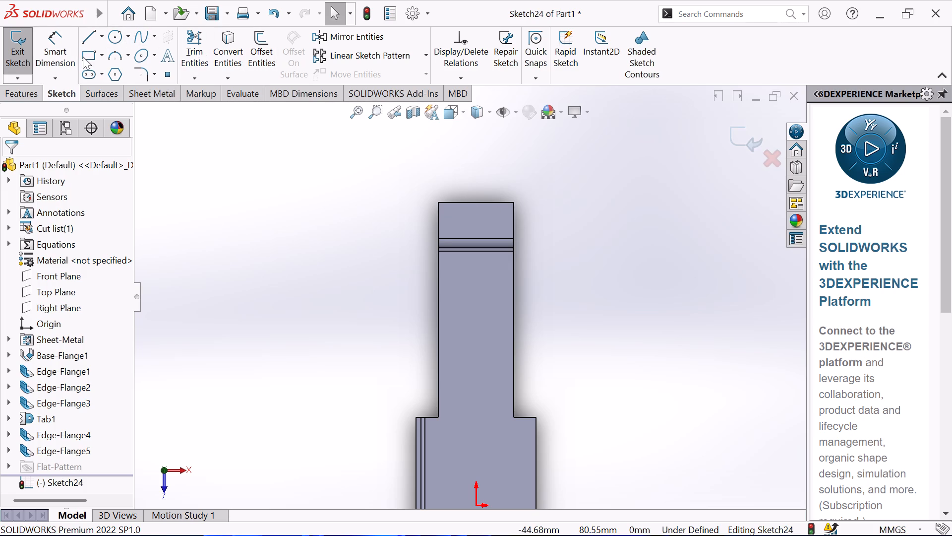
left_click(115, 40)
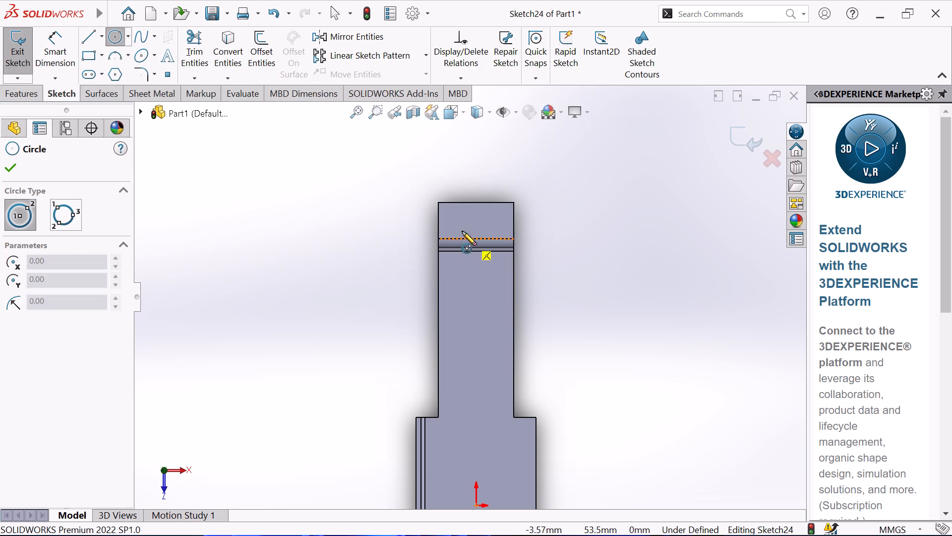
left_click(454, 216)
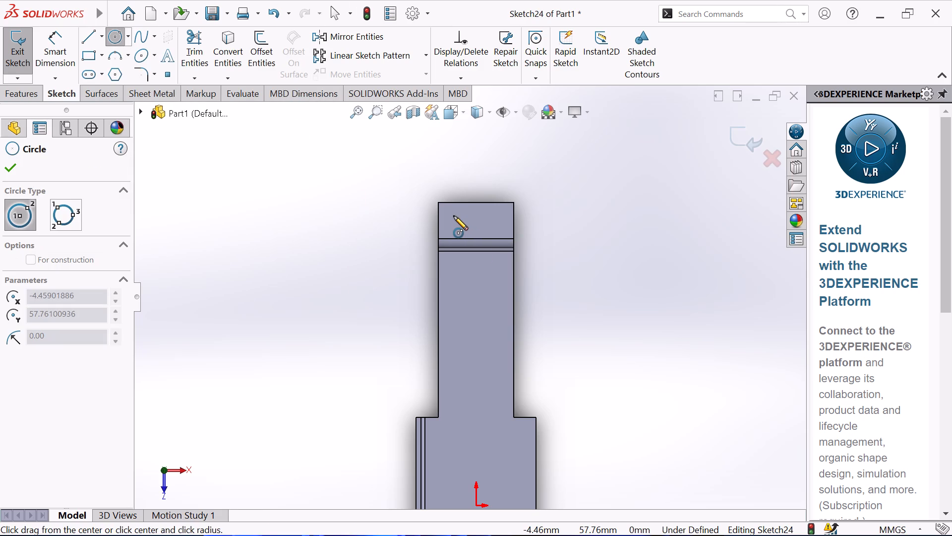
left_click(451, 205)
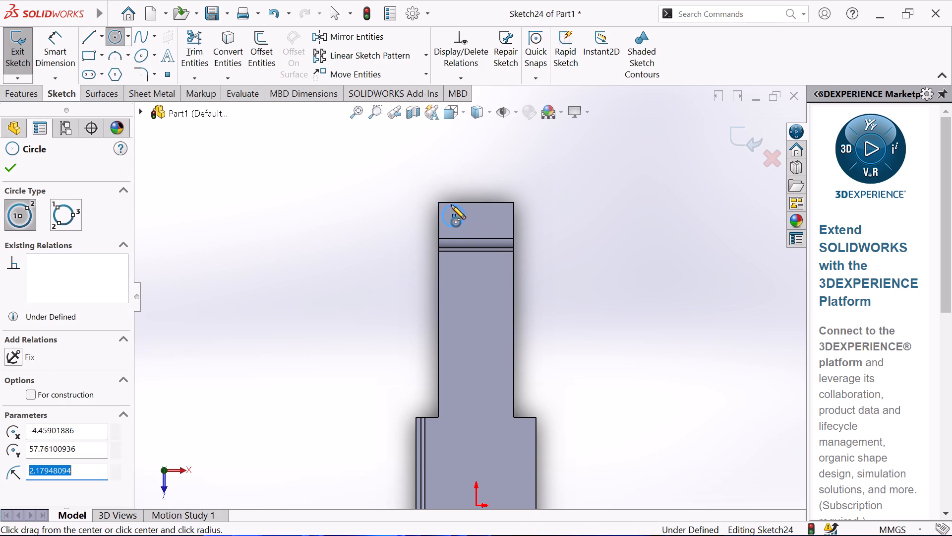
left_click(490, 218)
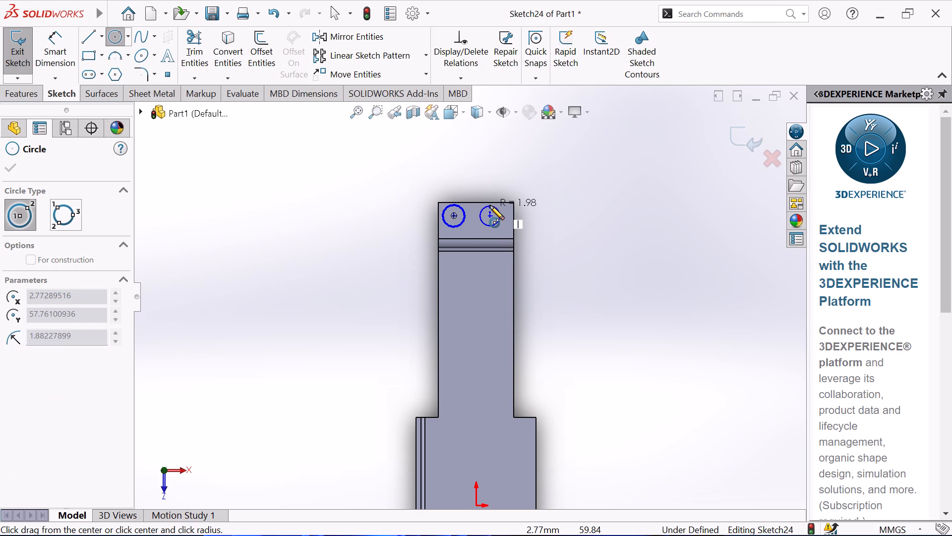
left_click(490, 205)
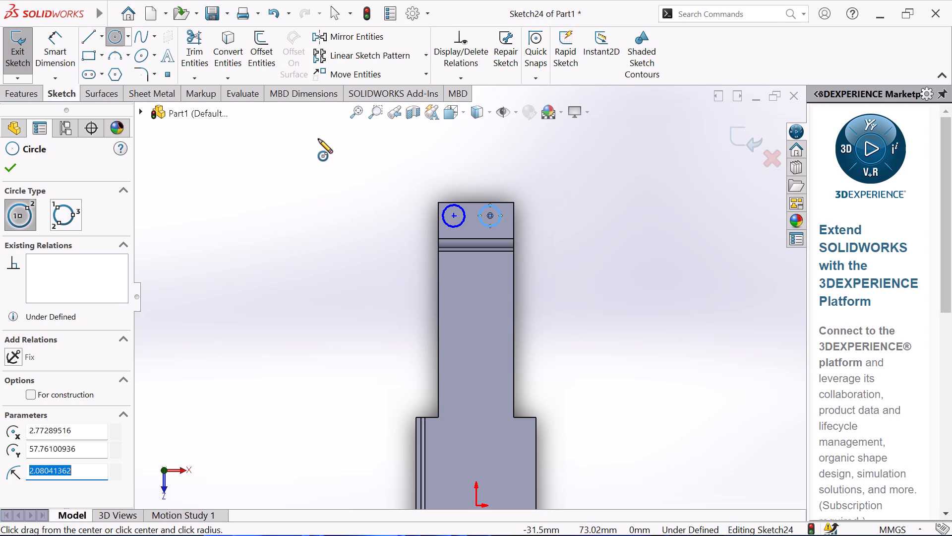
Dimension each circle's centre 3 mm from the outer end edge of the lip.
right_click(316, 168)
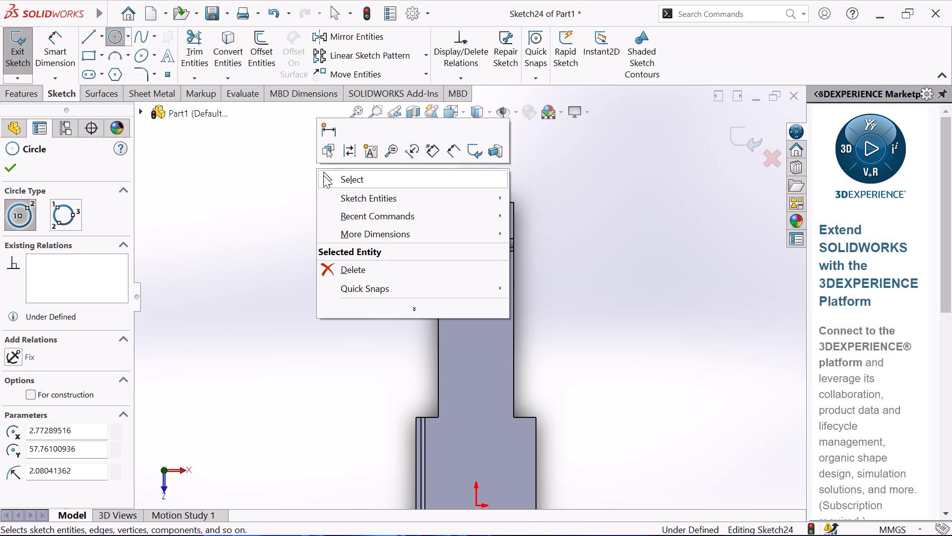
left_click(333, 177)
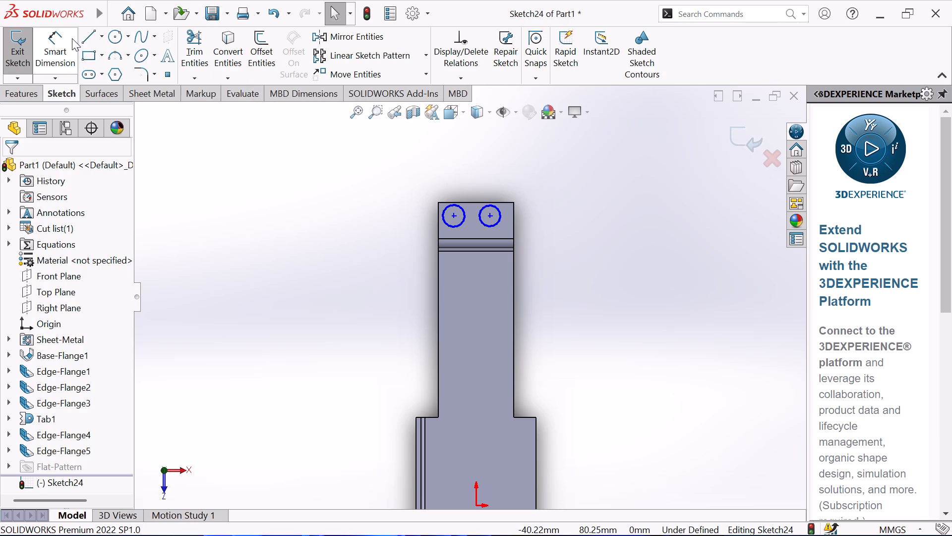
left_click(58, 36)
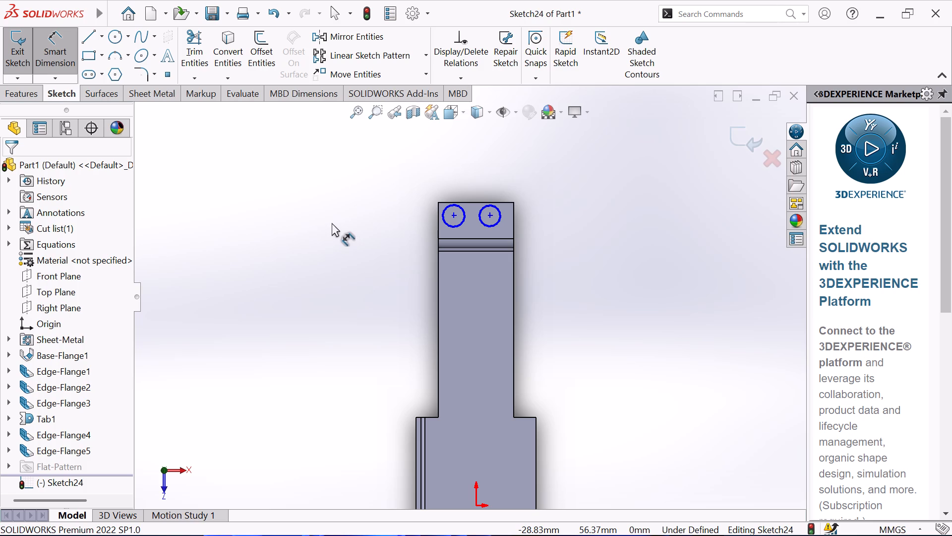
left_click(442, 203)
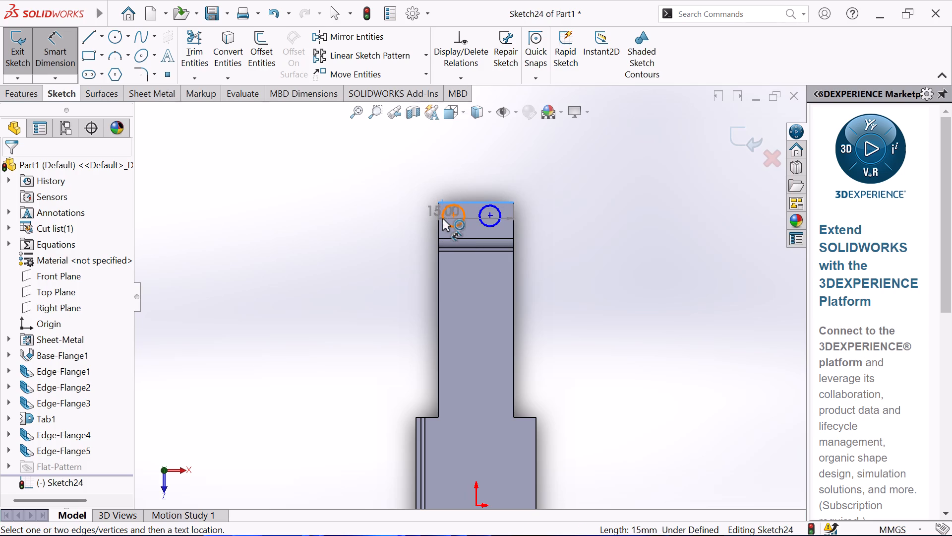
left_click(442, 218)
left_click(403, 208)
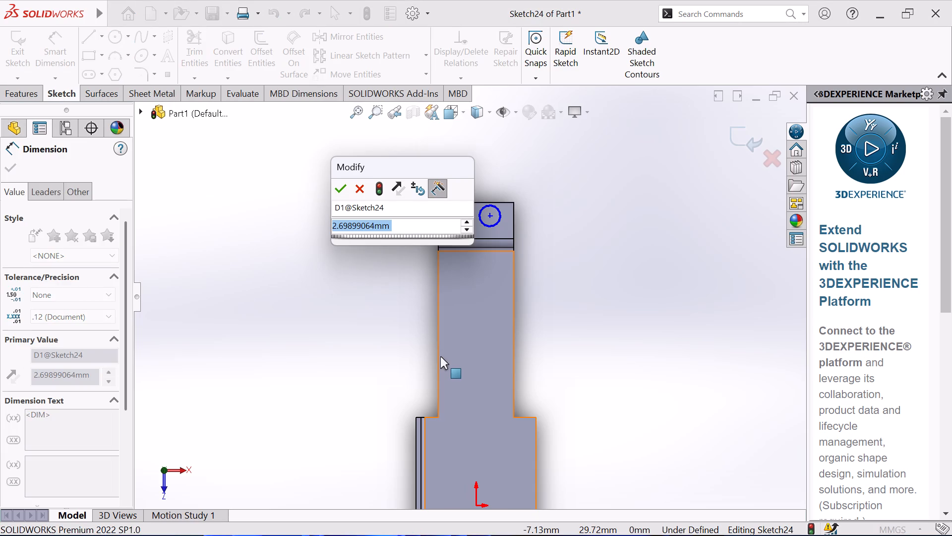
key("3")
key("Return")
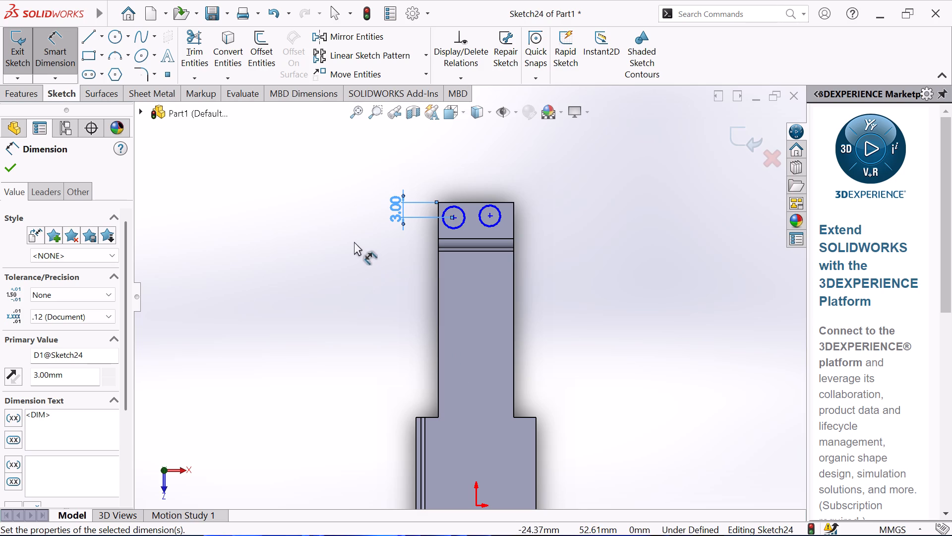
left_click(493, 201)
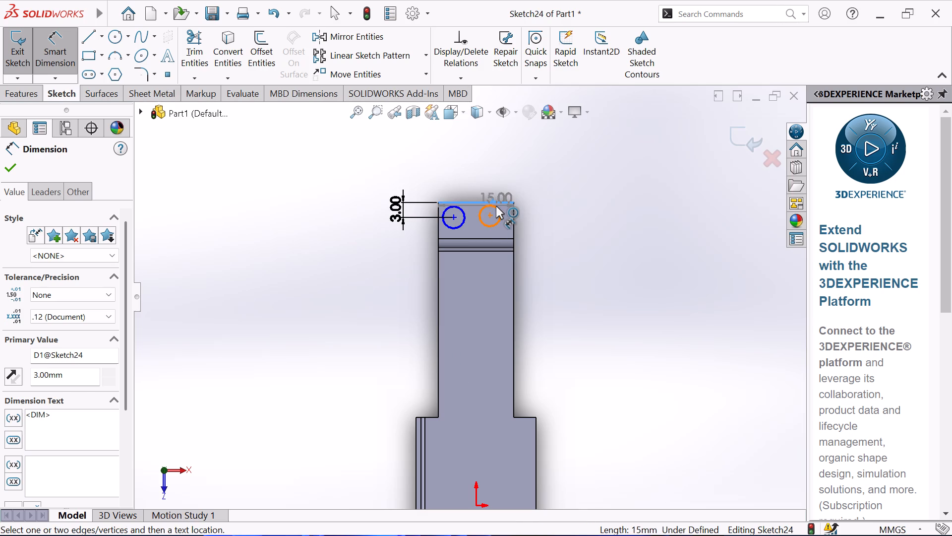
left_click(496, 206)
left_click(544, 209)
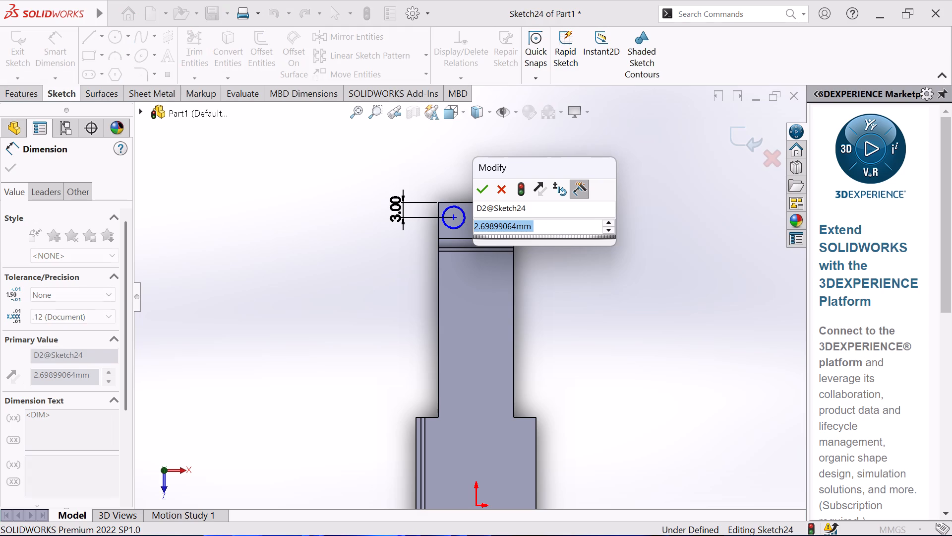
key("3")
key("Return")
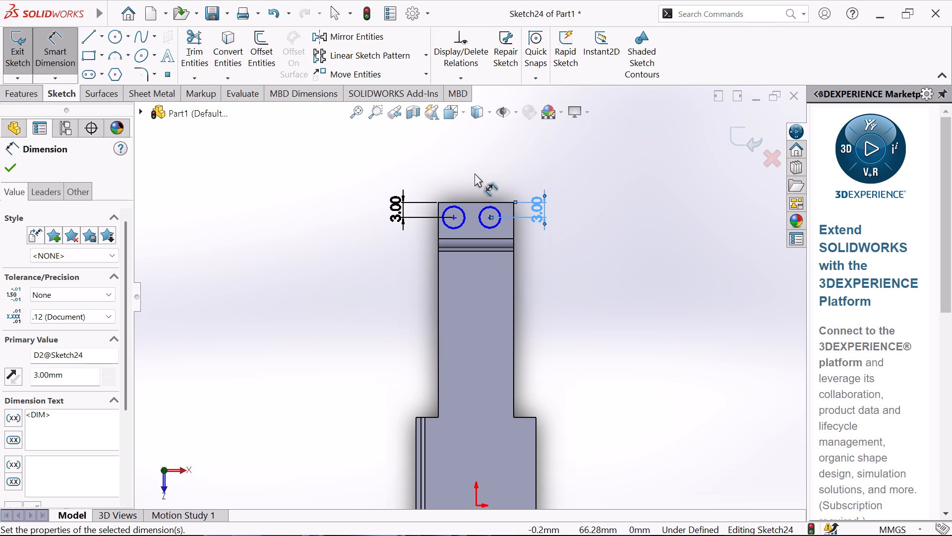
Dimension the horizontal spacing between the two circle centres as 9 mm.
left_click(464, 214)
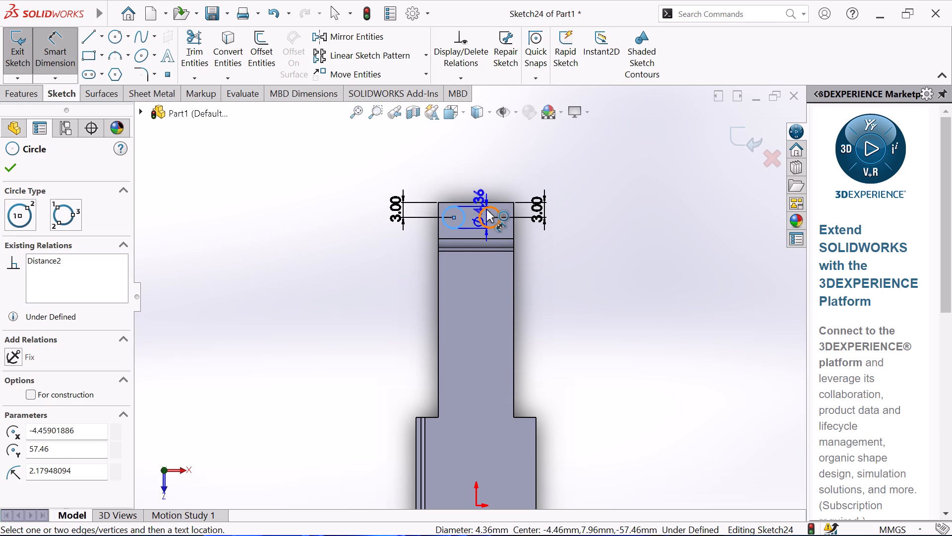
left_click(486, 209)
left_click(467, 178)
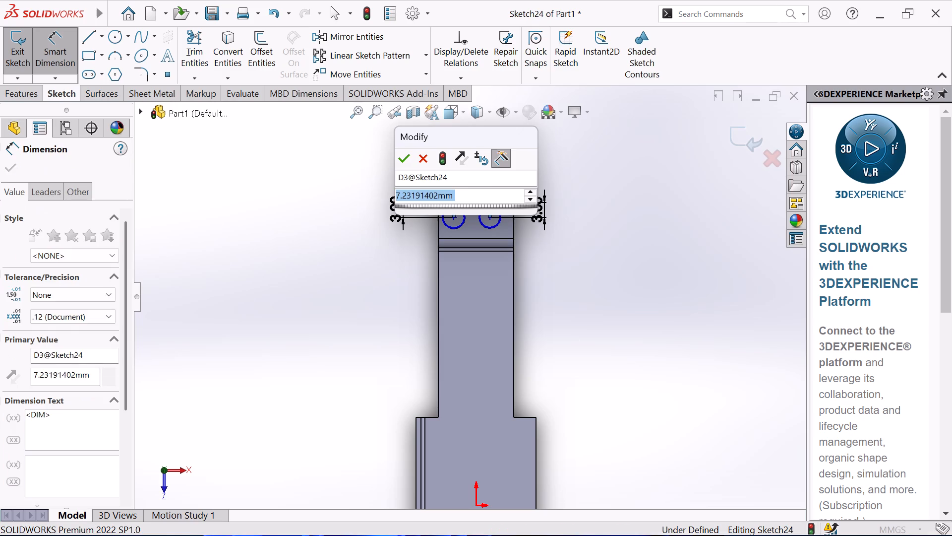
key("8")
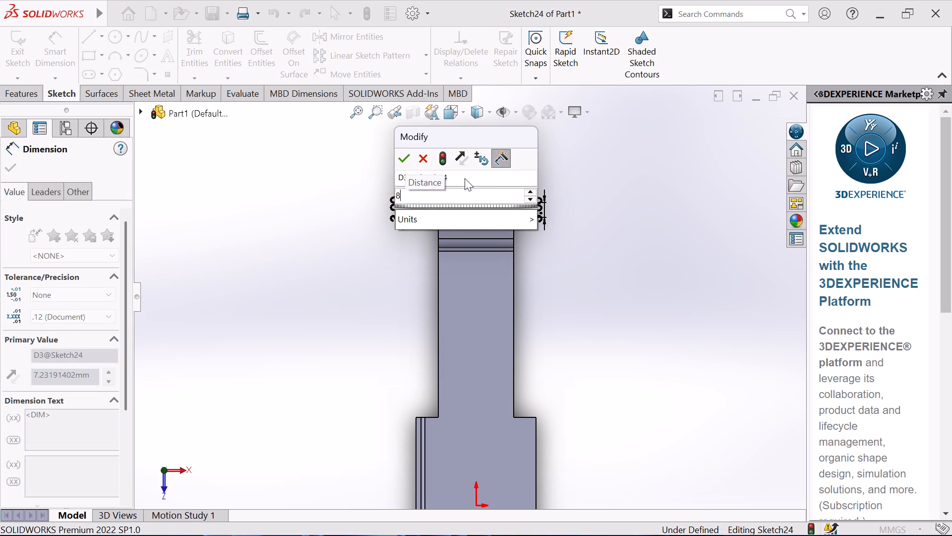
key("BackSpace")
key("9")
key("Return")
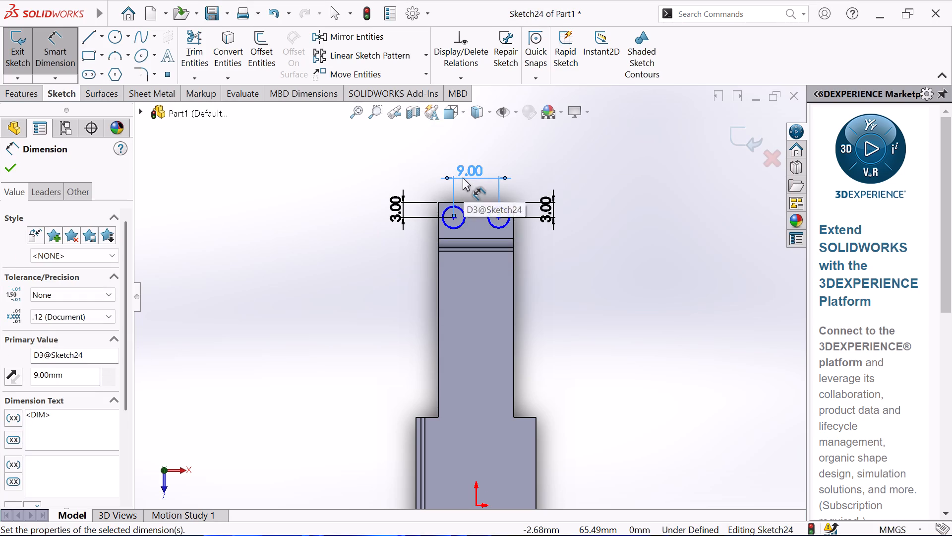
left_click(385, 162)
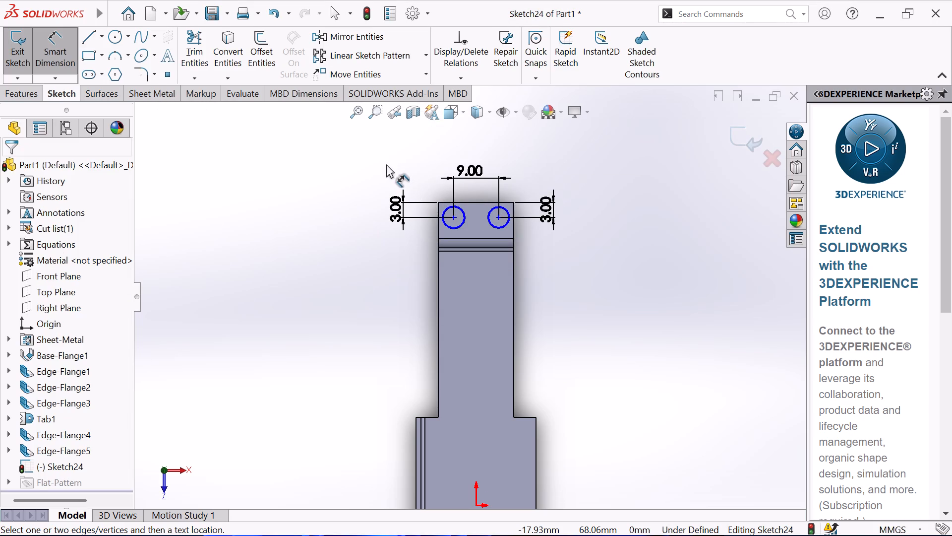
left_click(386, 164)
left_click(386, 164)
left_click(386, 164)
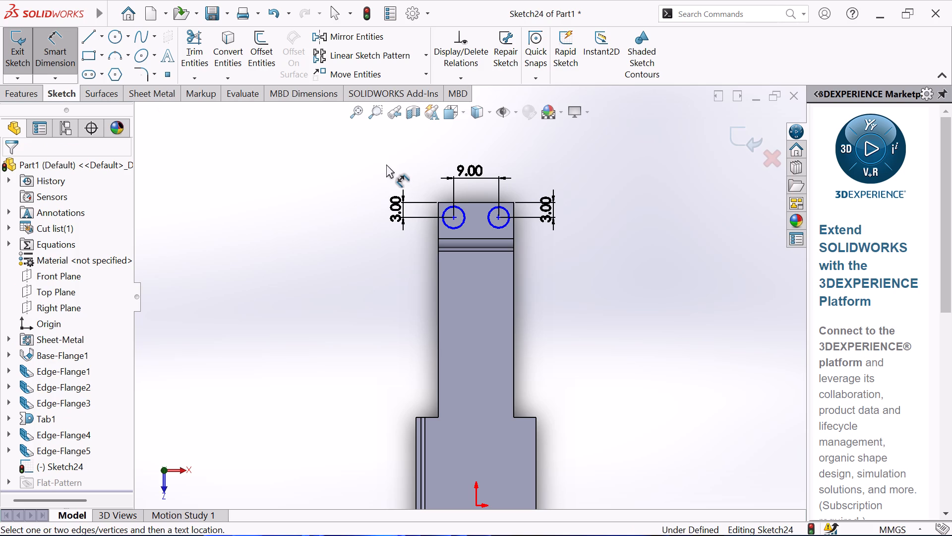
right_click(386, 163)
left_click(415, 207)
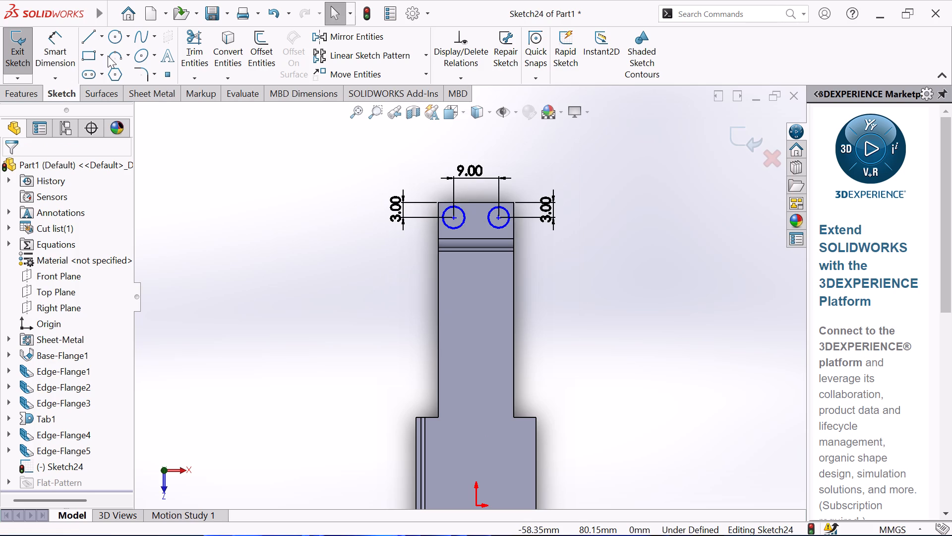
Sketch a vertical centerline about 74.5 mm long from beyond the lip's outer edge down to the origin.
left_click(99, 34)
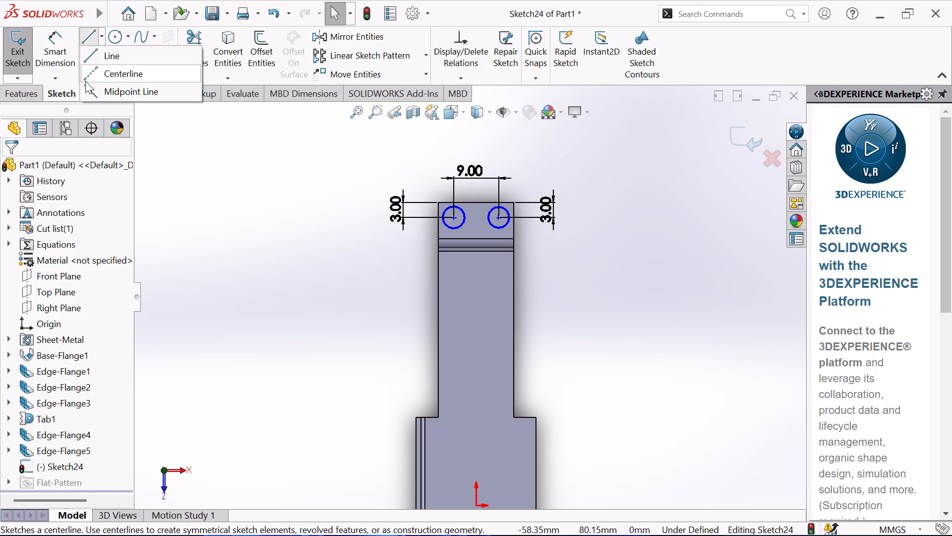
left_click(85, 81)
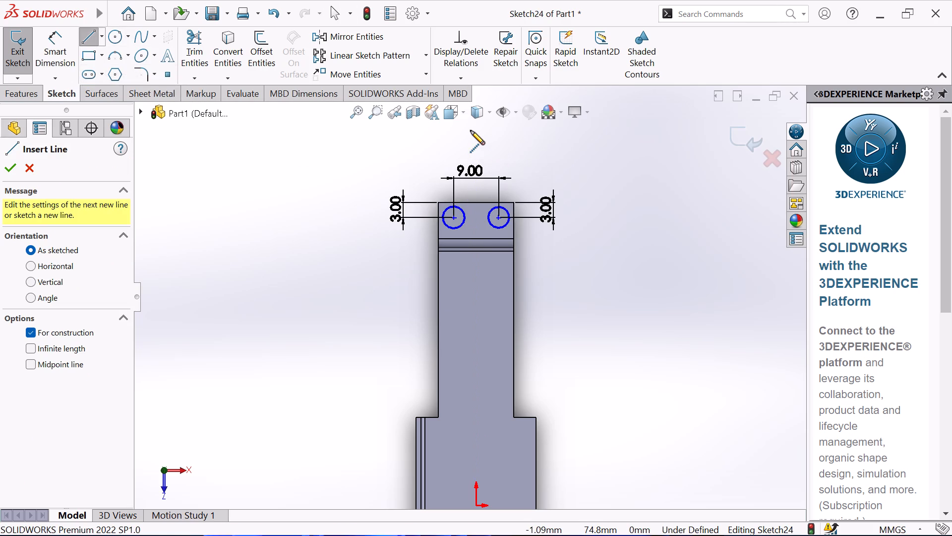
left_click(475, 132)
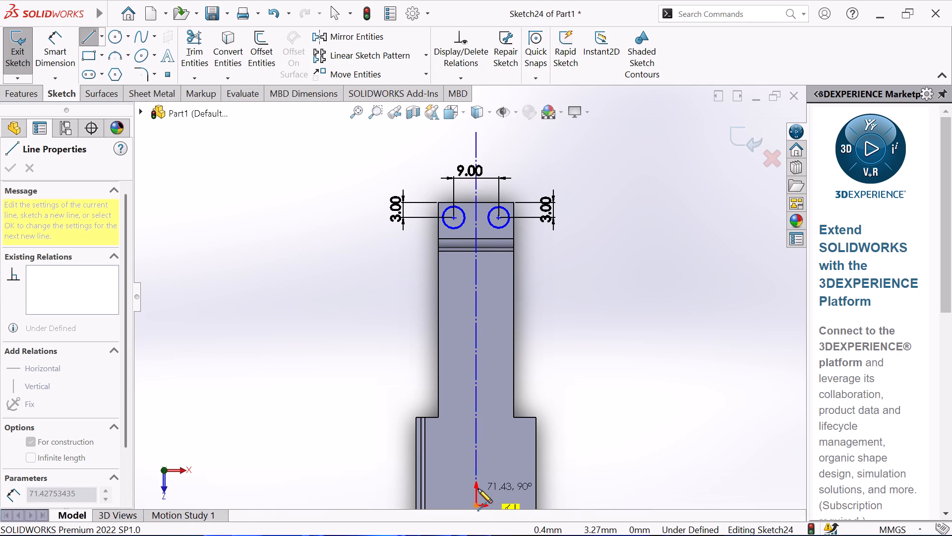
left_click(476, 506)
right_click(580, 237)
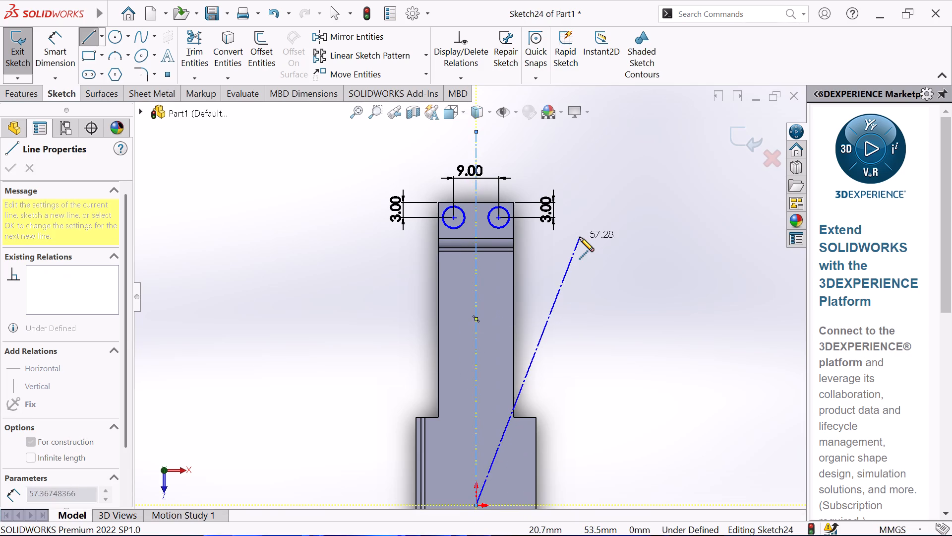
left_click(619, 246)
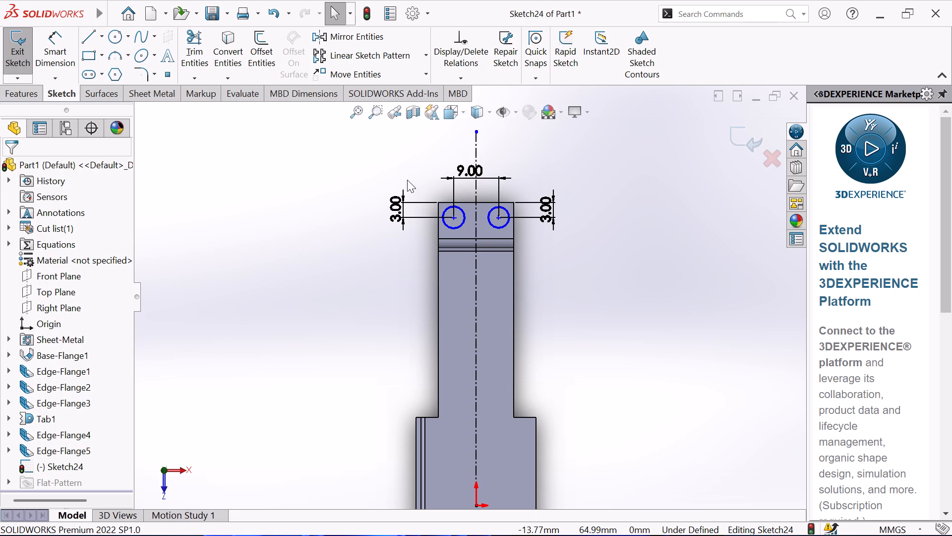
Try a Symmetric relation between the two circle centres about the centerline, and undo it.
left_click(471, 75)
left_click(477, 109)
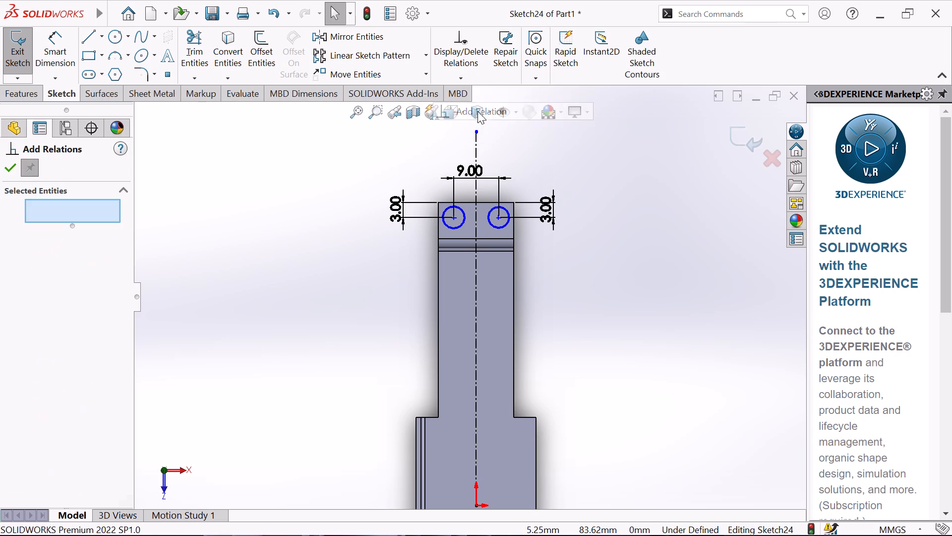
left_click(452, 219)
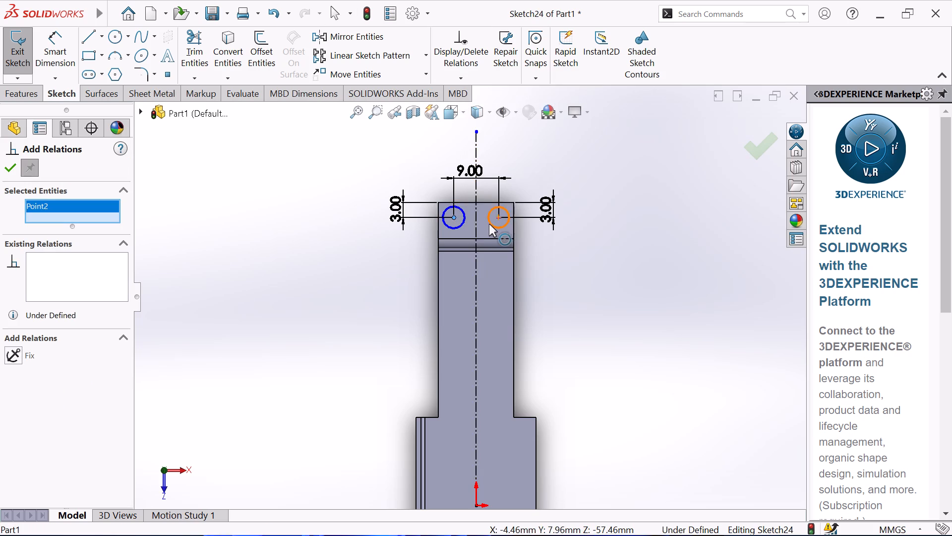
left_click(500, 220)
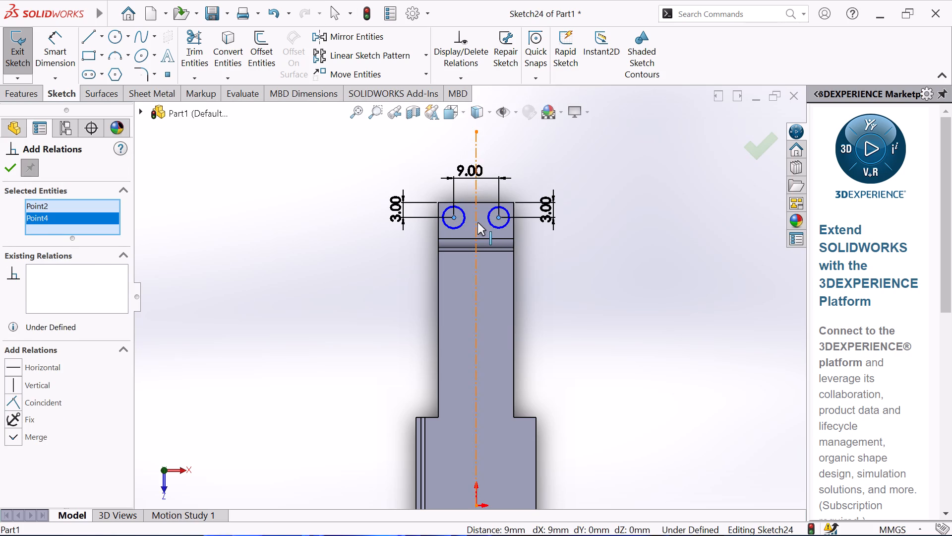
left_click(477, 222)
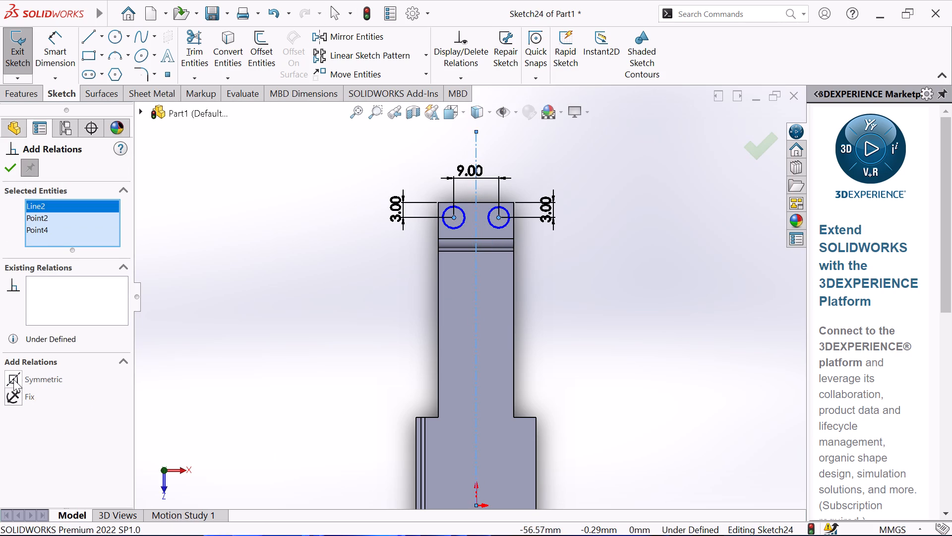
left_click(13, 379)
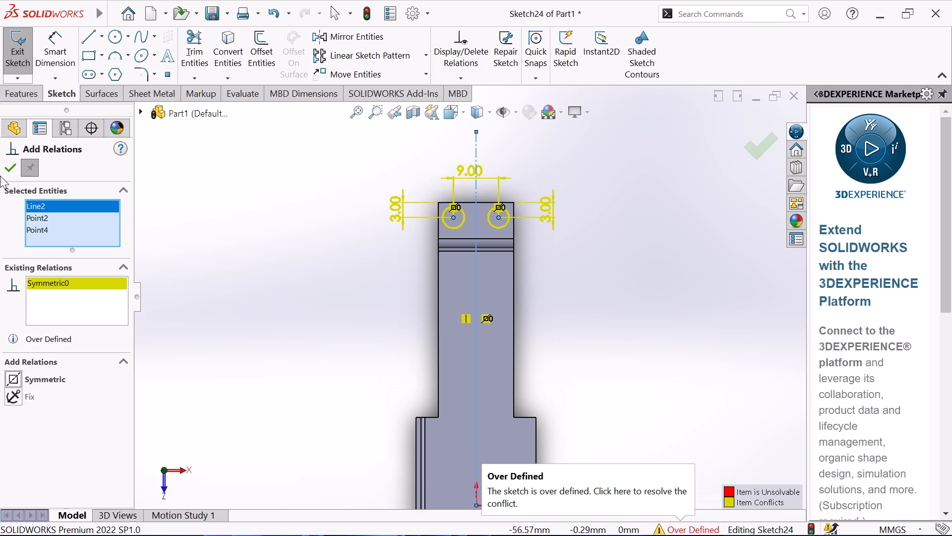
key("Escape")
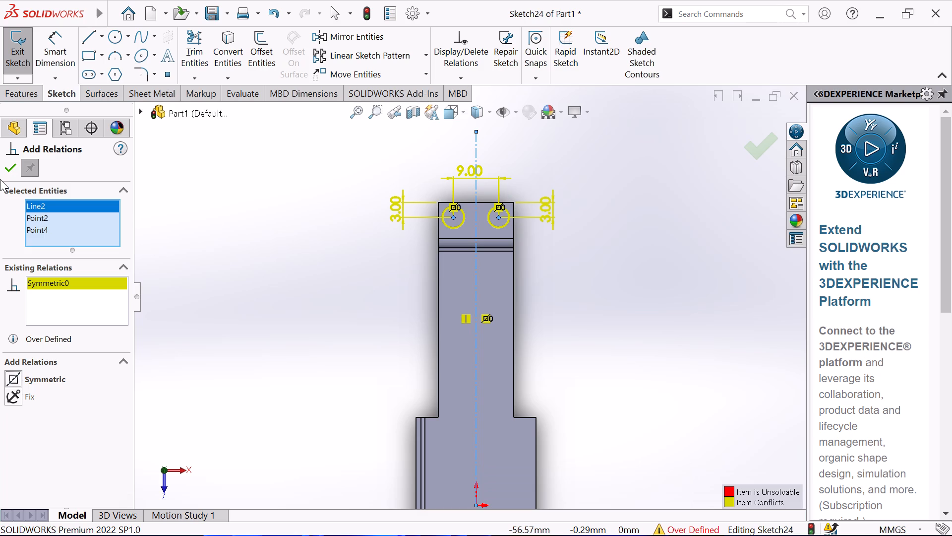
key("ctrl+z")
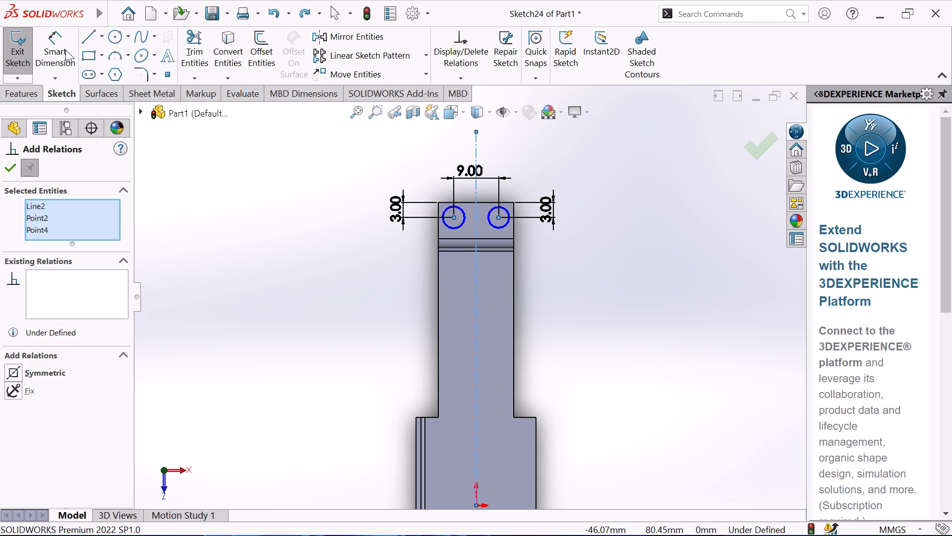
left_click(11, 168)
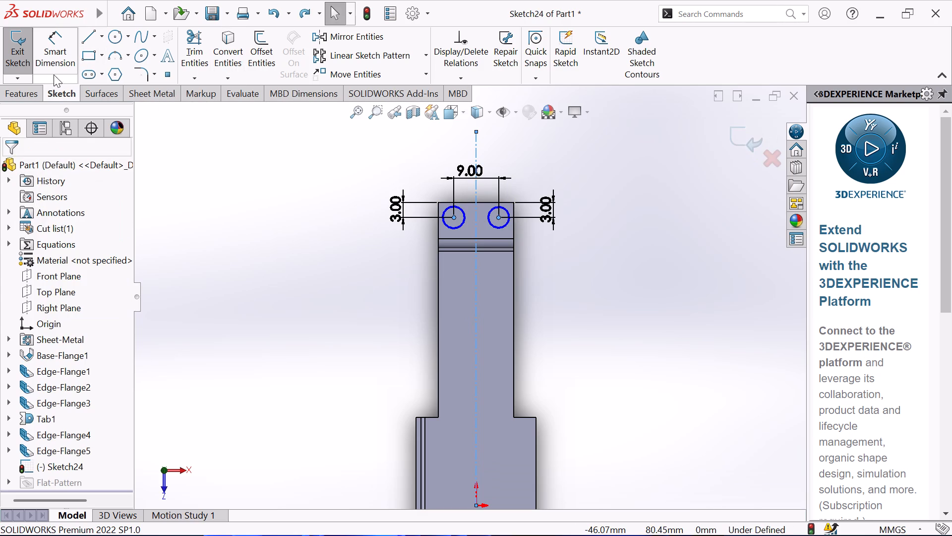
Dimension the left circle's centre 4.5 mm from the vertical centerline.
left_click(54, 74)
left_click(460, 224)
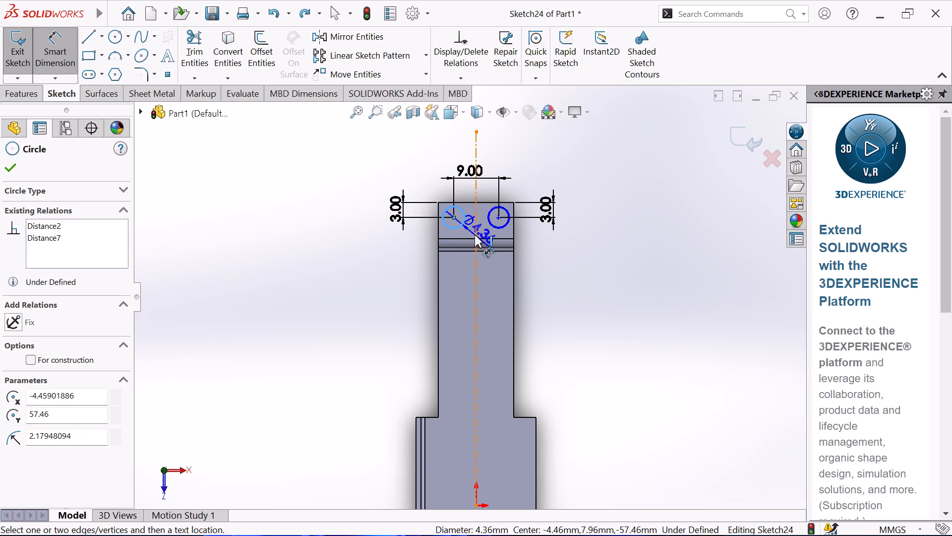
left_click(475, 235)
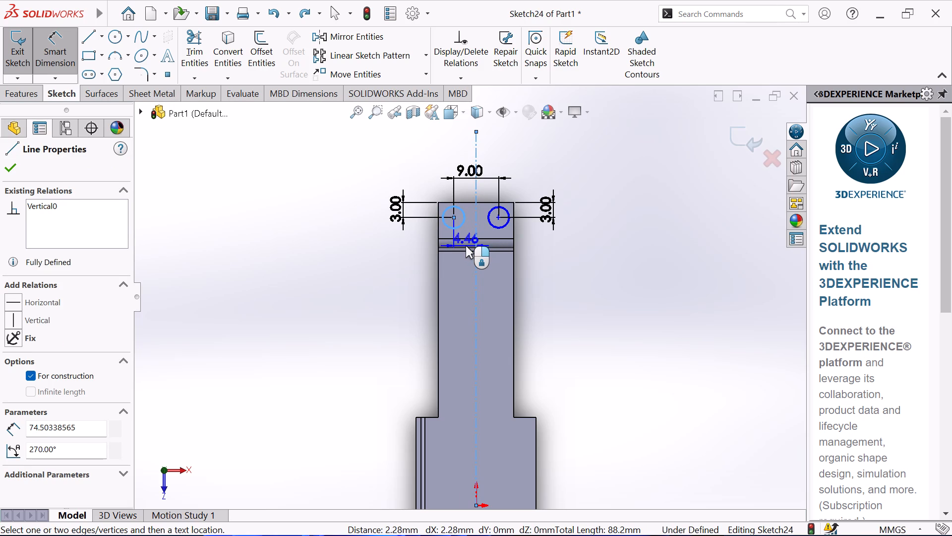
left_click(463, 247)
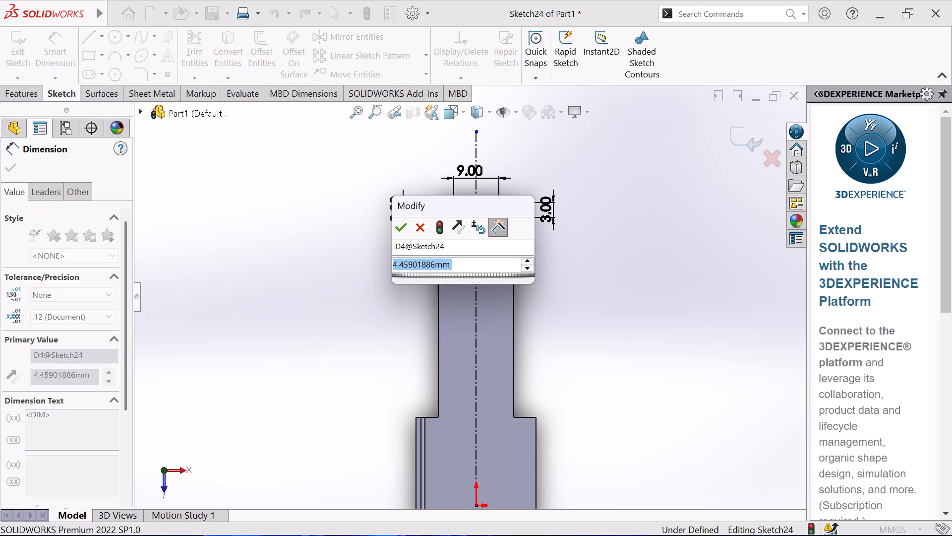
key("4")
key("period")
key("5")
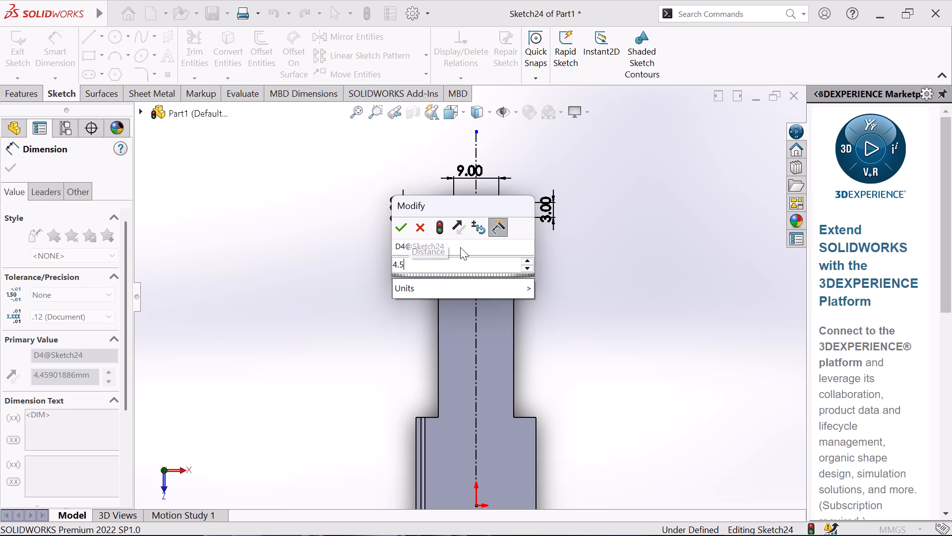
key("Return")
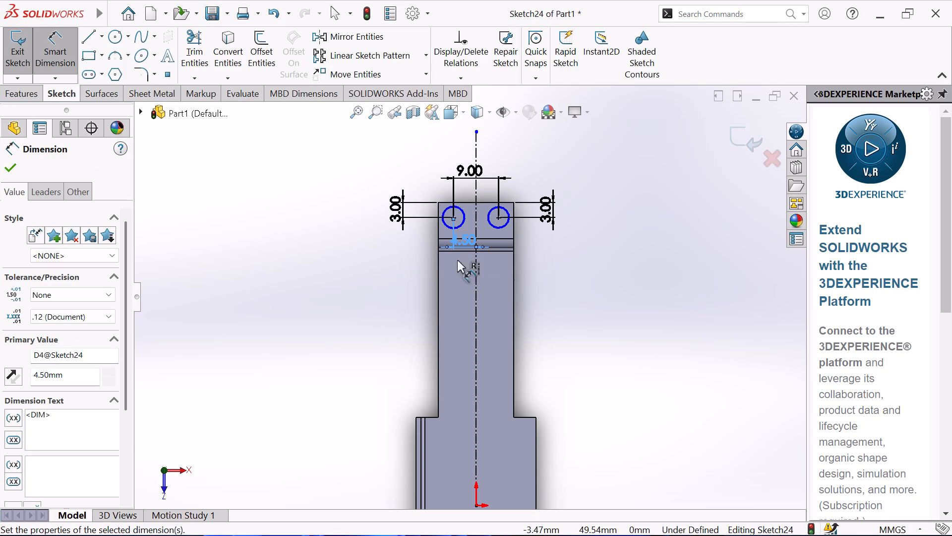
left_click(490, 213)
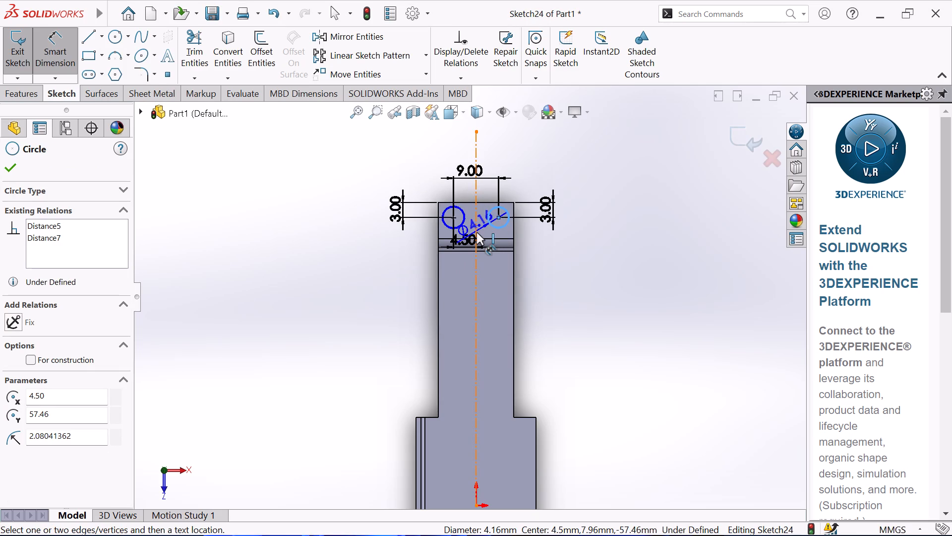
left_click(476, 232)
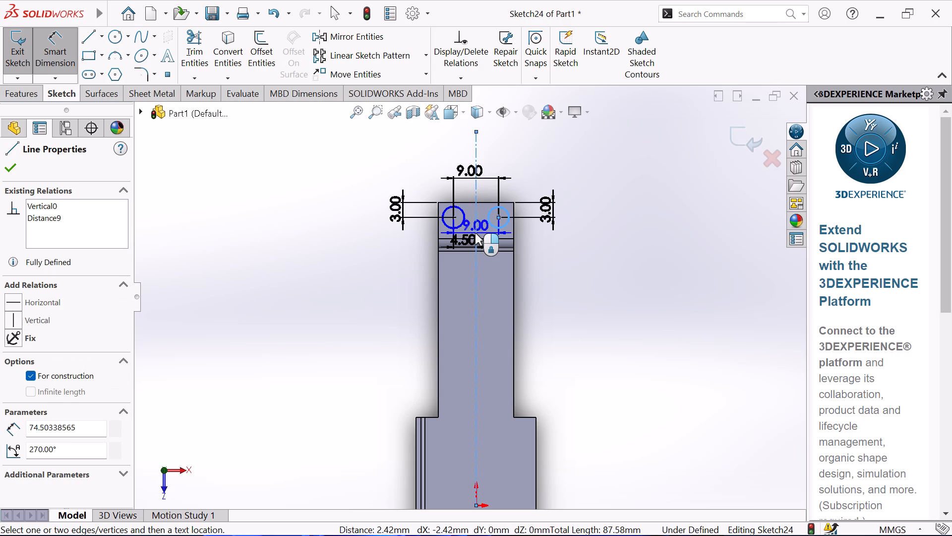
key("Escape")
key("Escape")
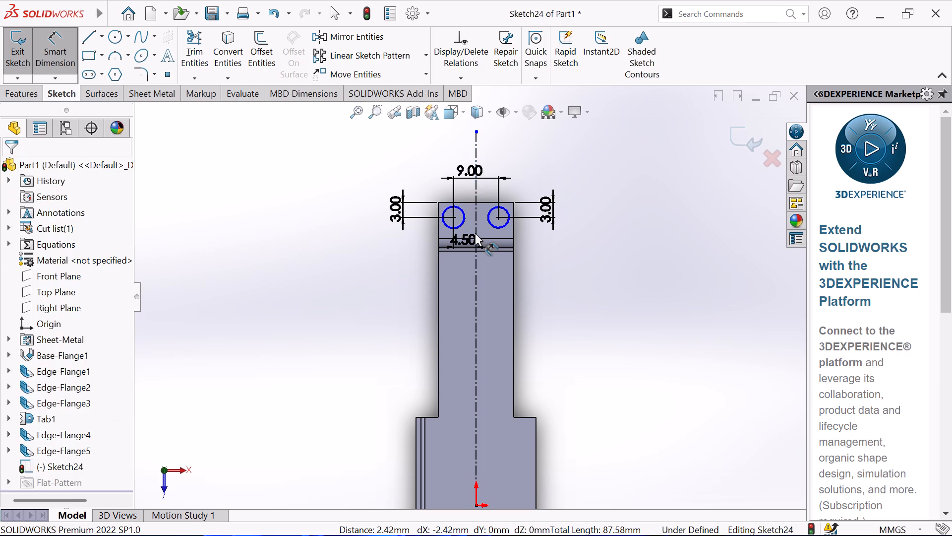
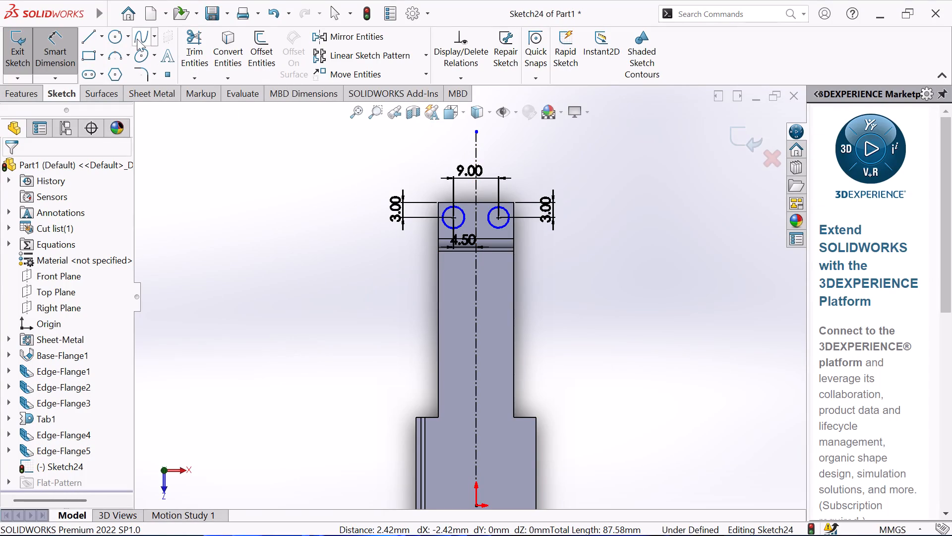
Dimension the diameters of both circles on the end lip as 2 mm each.
left_click(443, 225)
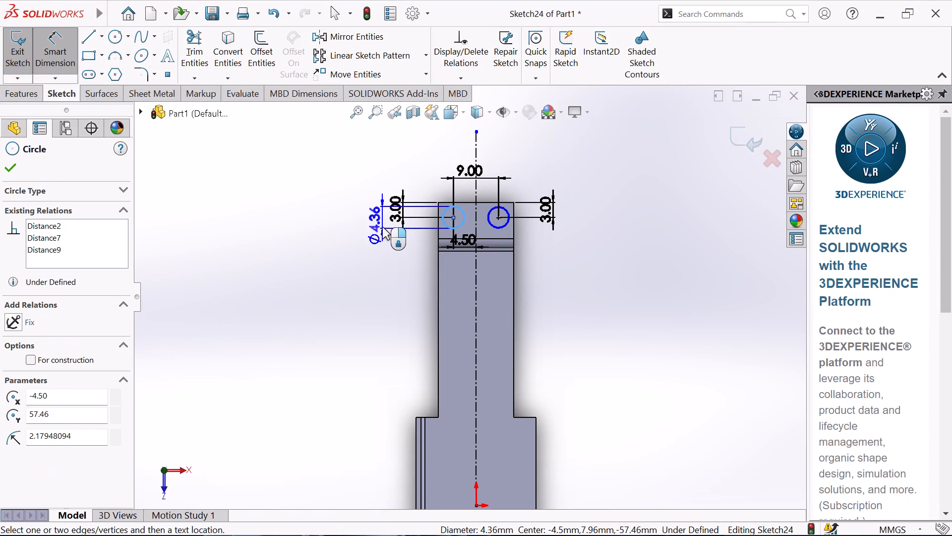
left_click(382, 239)
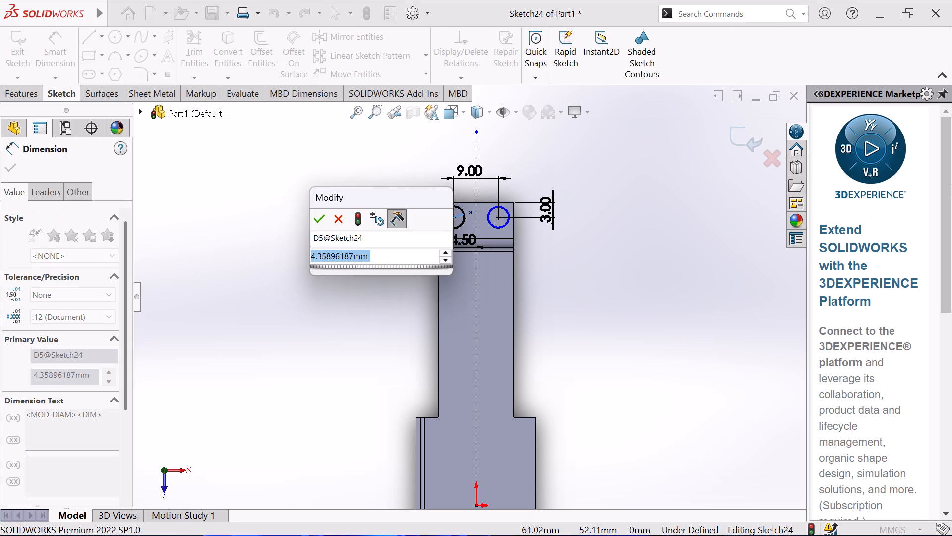
key("2")
key("Return")
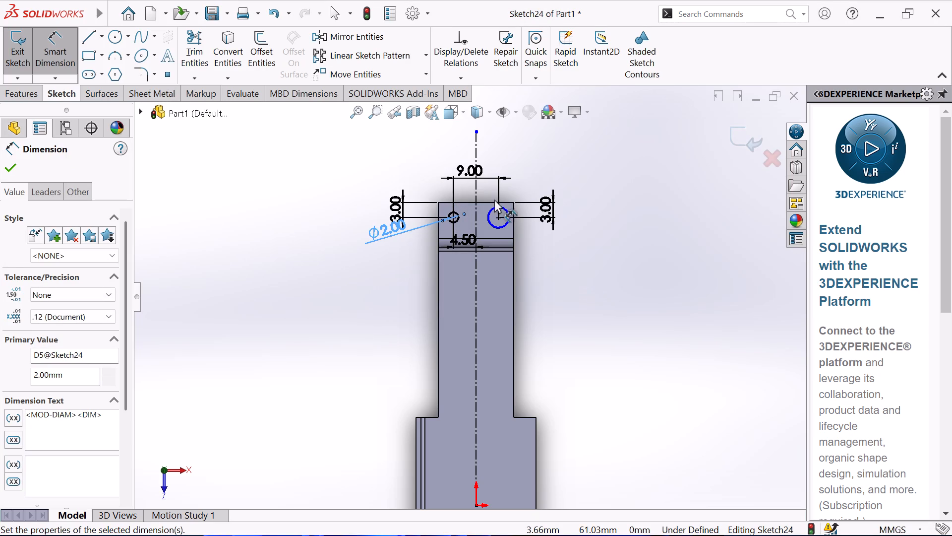
left_click(498, 228)
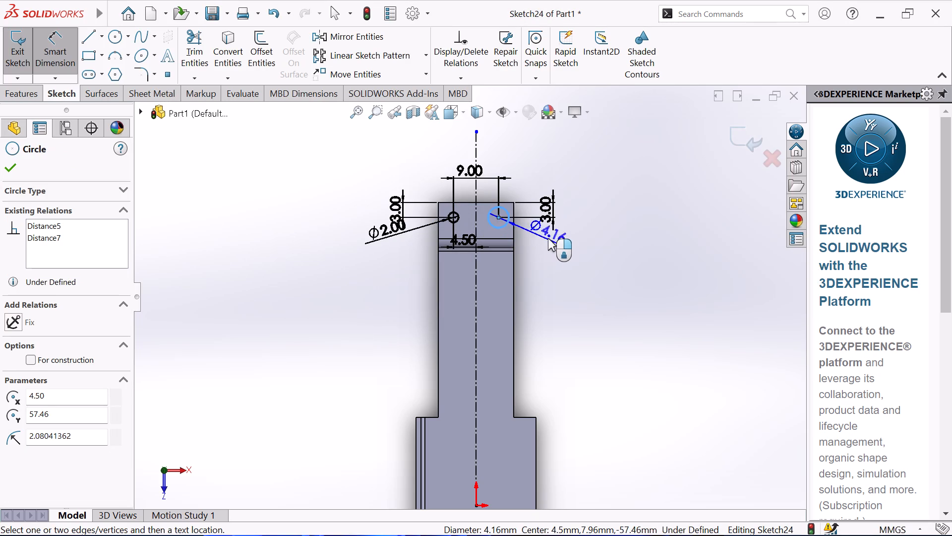
left_click(555, 240)
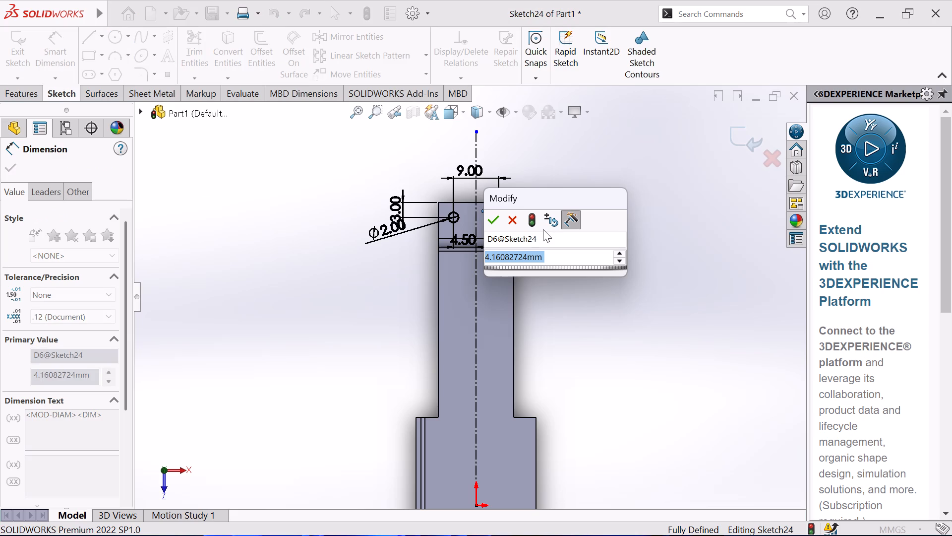
type("22")
key("BackSpace")
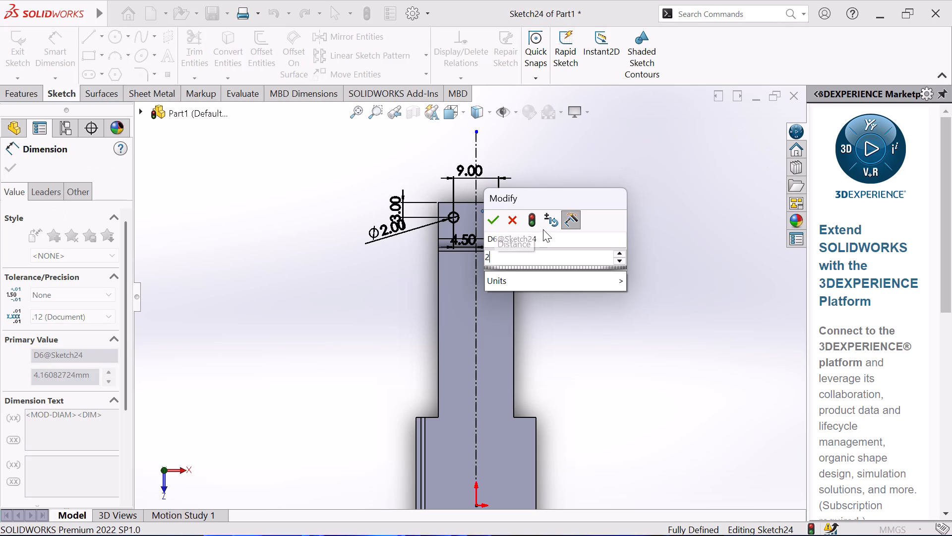
key("Return")
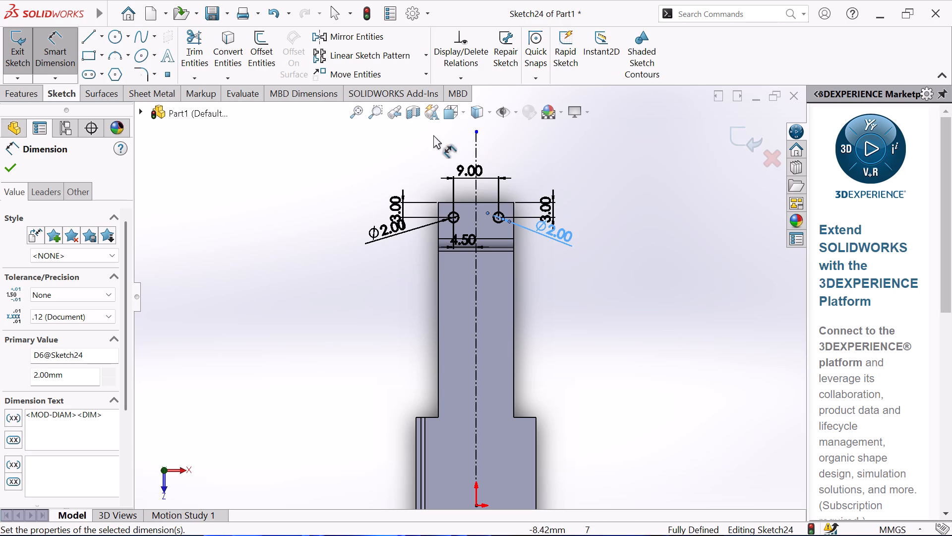
left_click(7, 163)
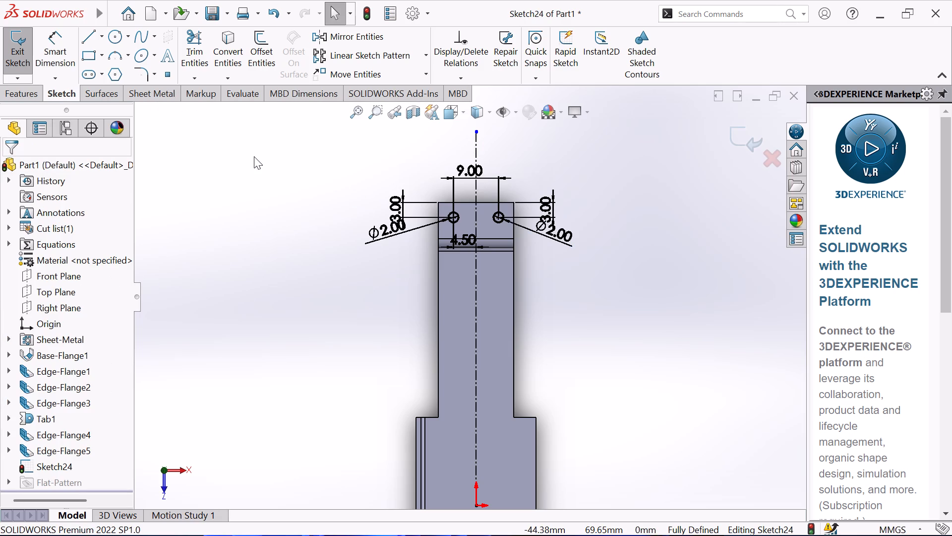
Cut the two circles through the end lip with a 10 mm blind Extruded Cut, keeping the normal cut option.
middle_click_drag(257, 187, 332, 205)
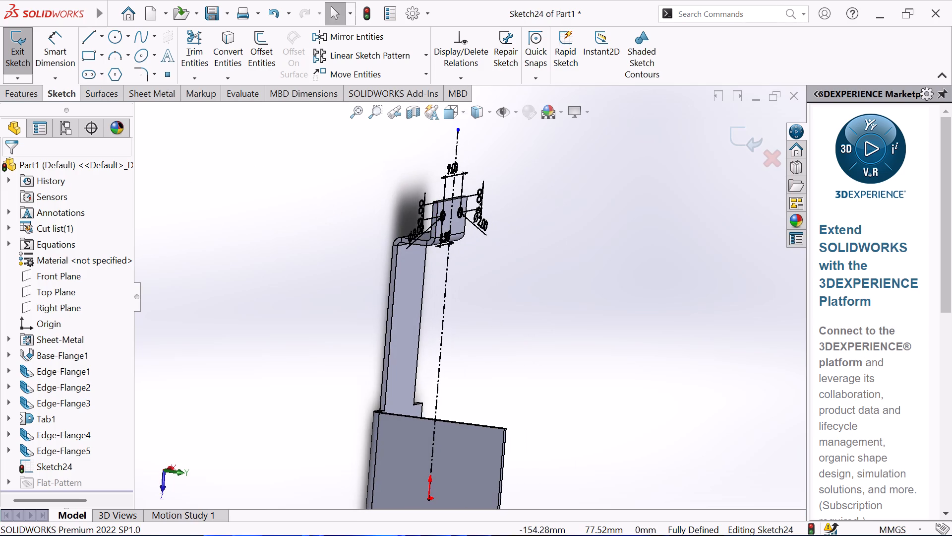
left_click(27, 97)
left_click(206, 42)
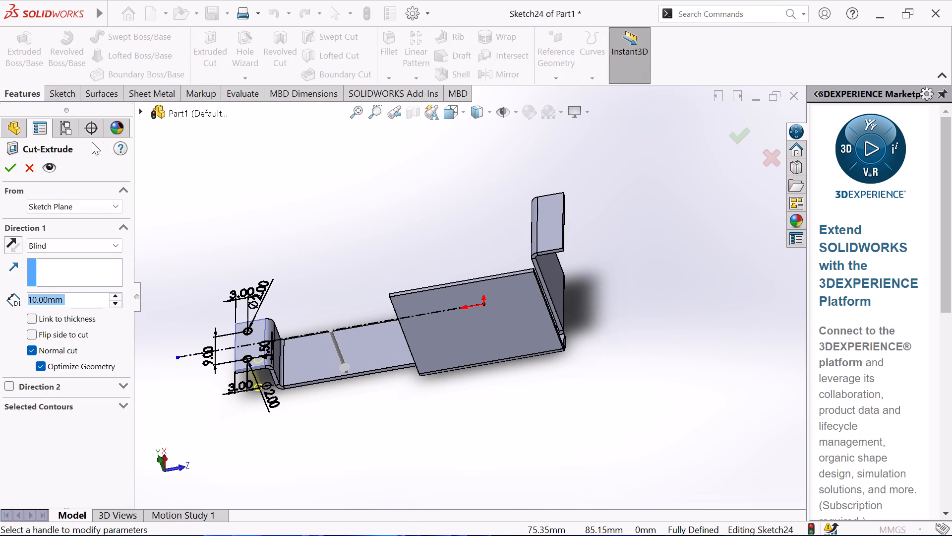
left_click(7, 168)
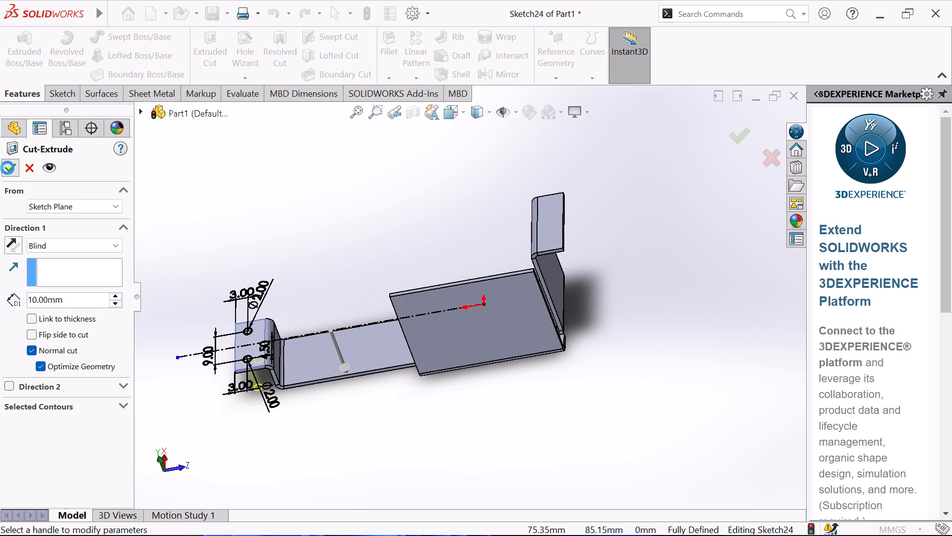
left_click(237, 174)
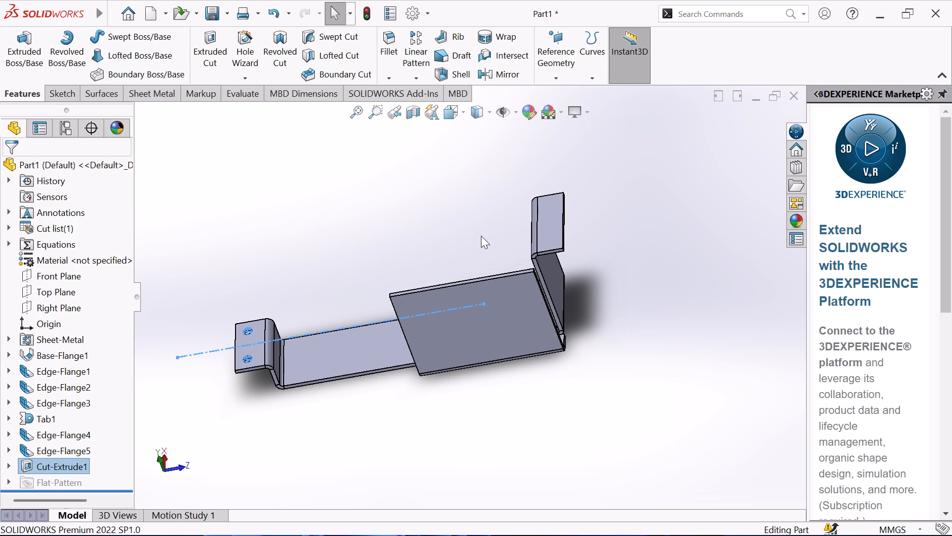
Start a sketch on the 8 mm flange face opposite the two-hole lip and draw a circle of about 1.8 mm radius near its middle.
left_click(552, 222)
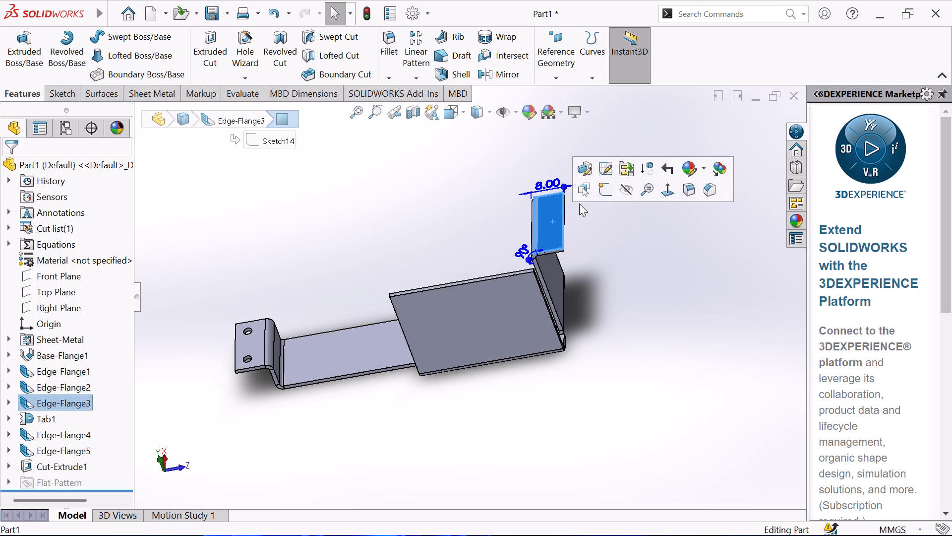
left_click(610, 184)
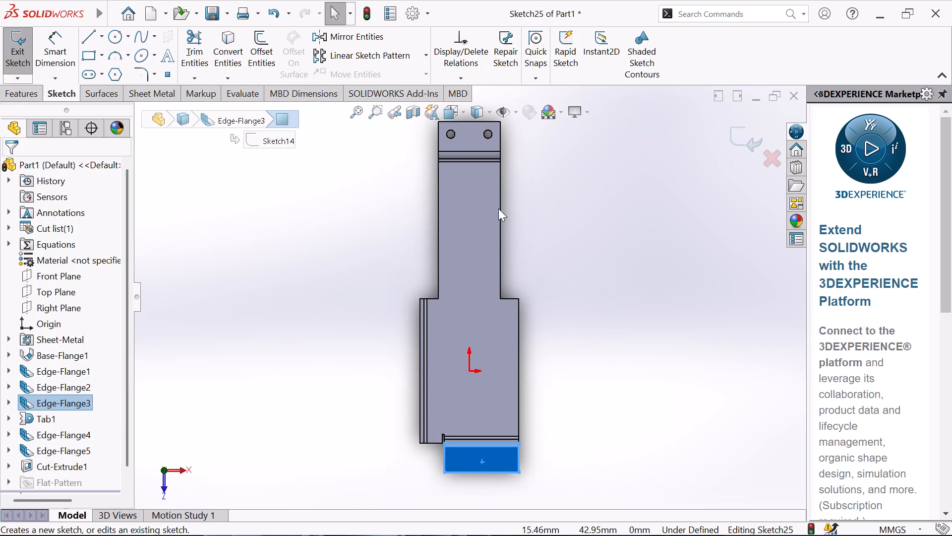
left_click(349, 225)
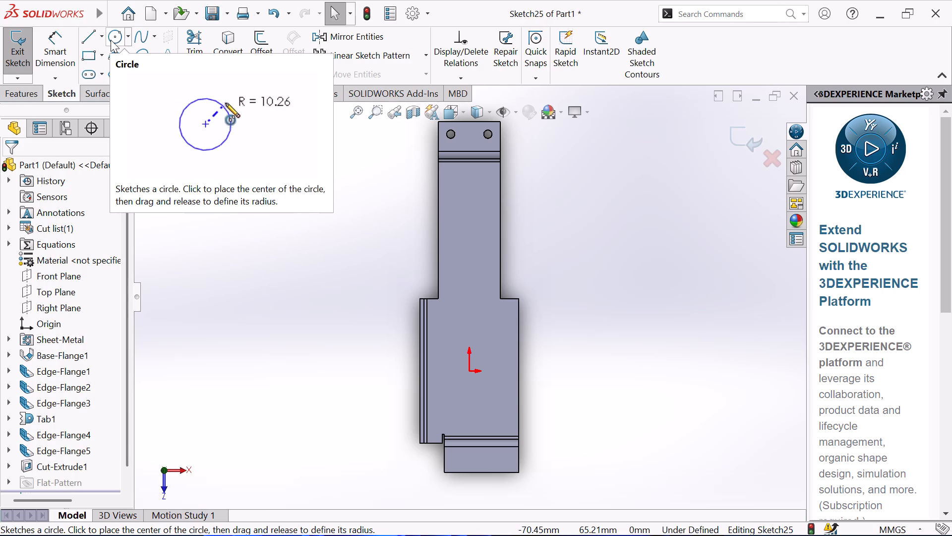
left_click(115, 36)
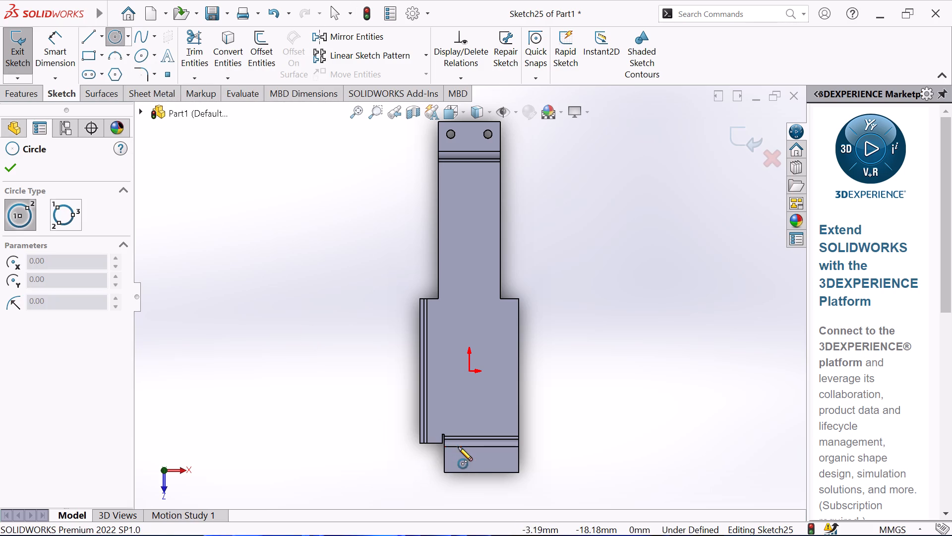
left_click(482, 459)
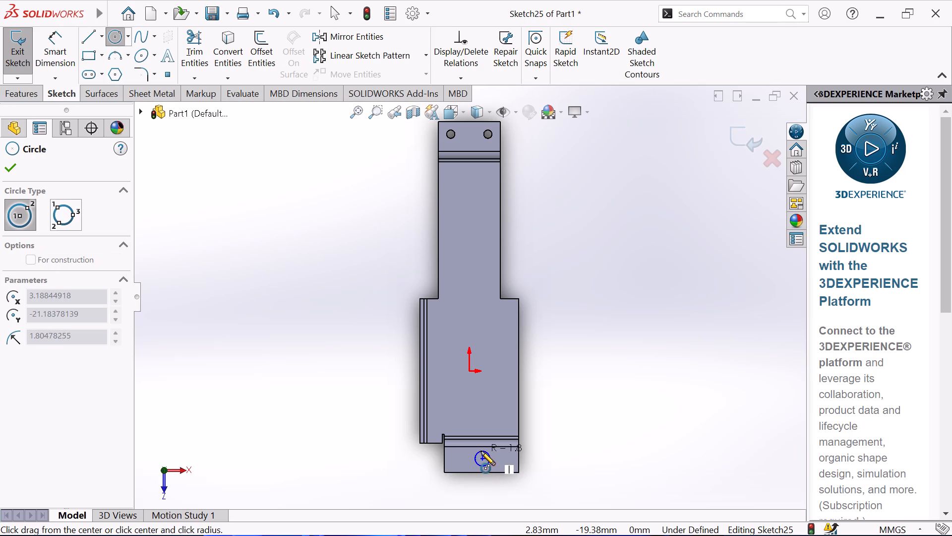
left_click(481, 451)
right_click(344, 414)
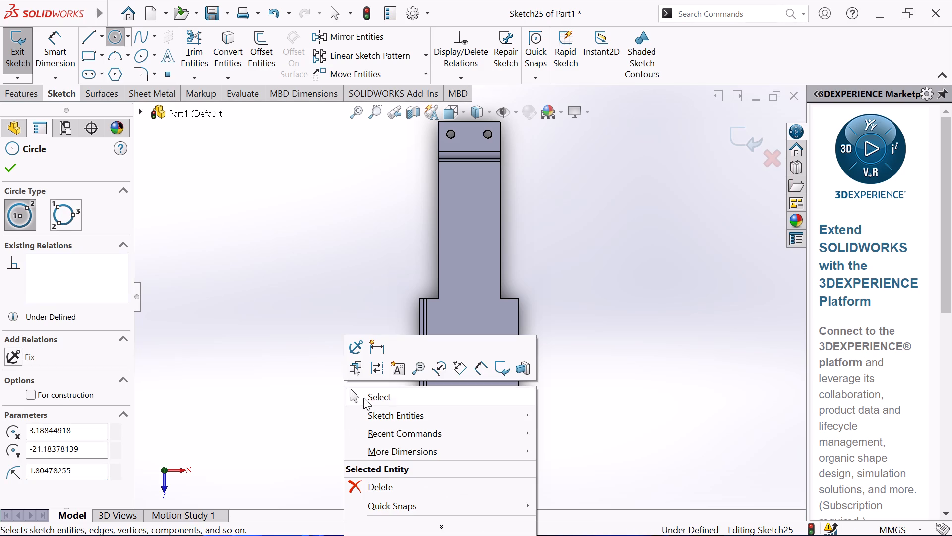
left_click(364, 396)
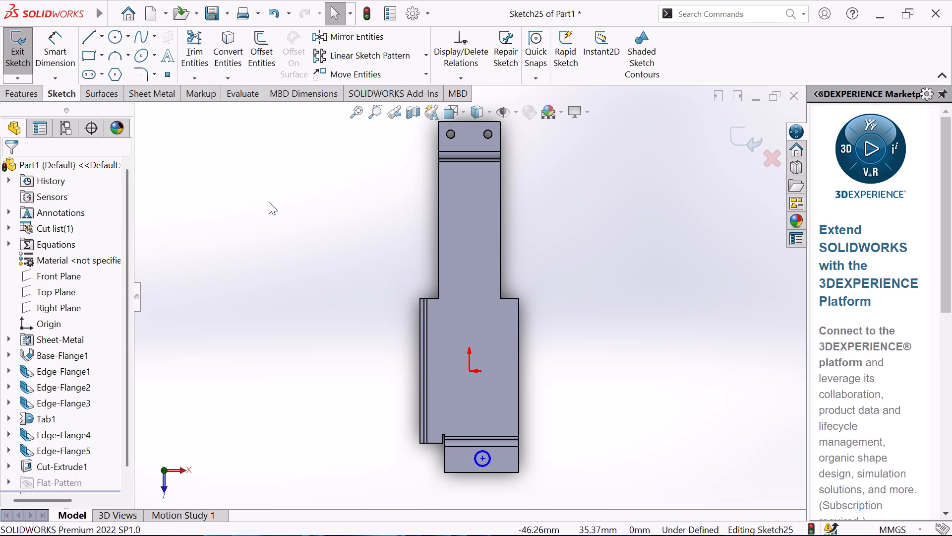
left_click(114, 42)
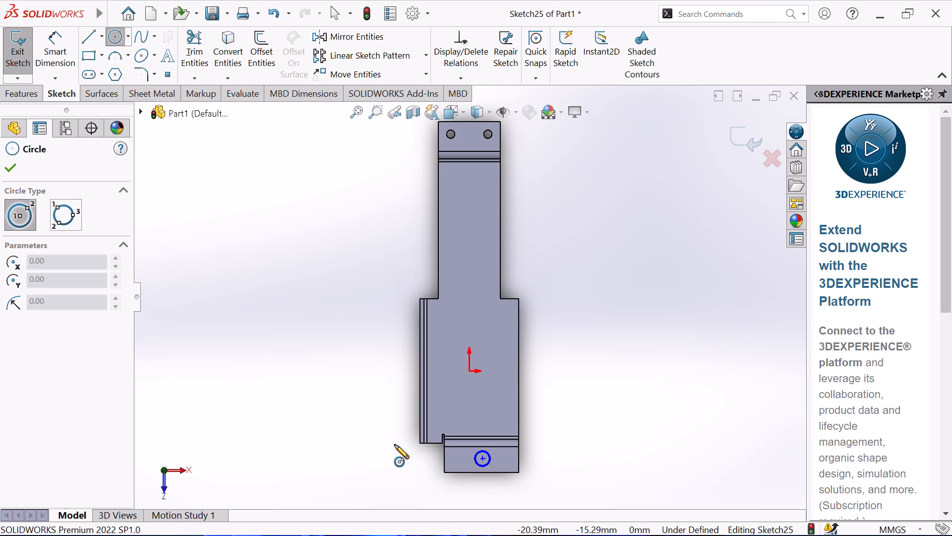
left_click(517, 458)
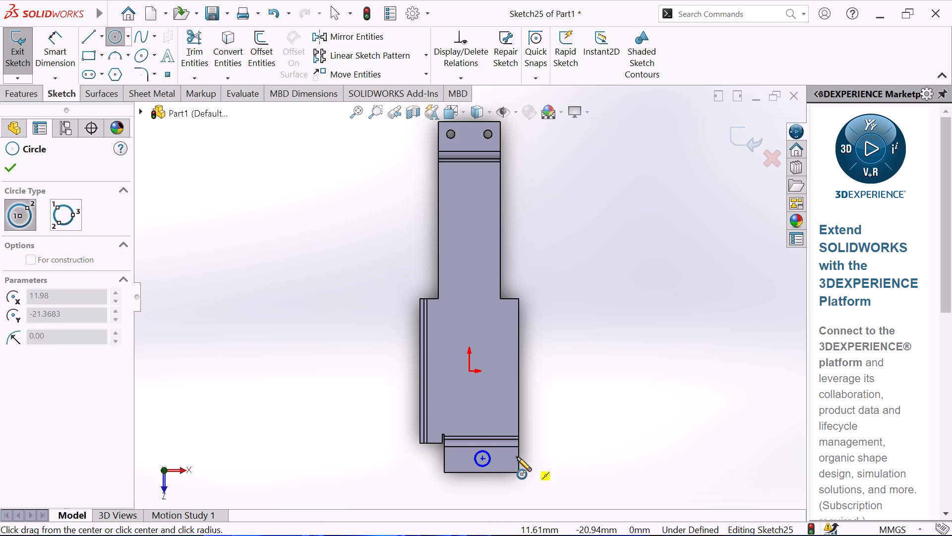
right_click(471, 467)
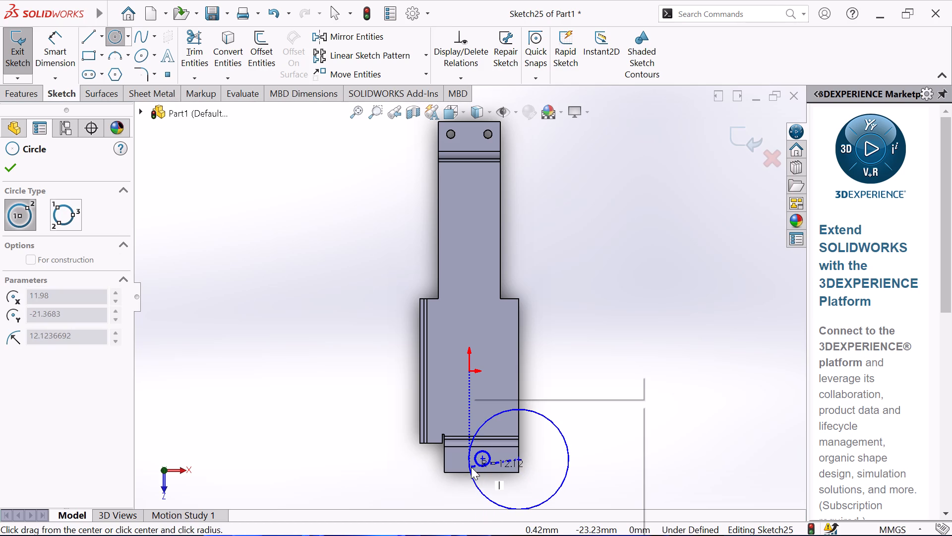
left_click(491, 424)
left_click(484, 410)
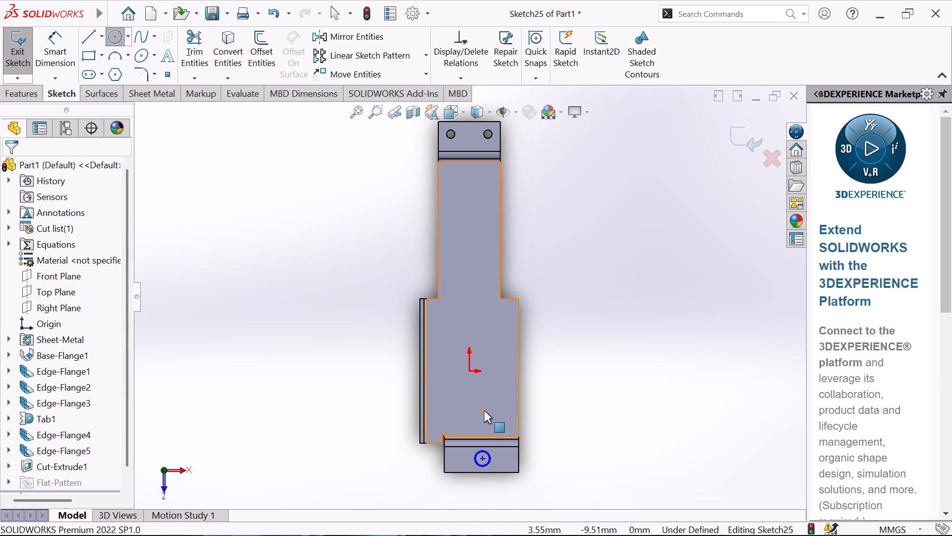
Dimension the circle's centre 9 mm horizontally from the flange's right side edge.
left_click(50, 29)
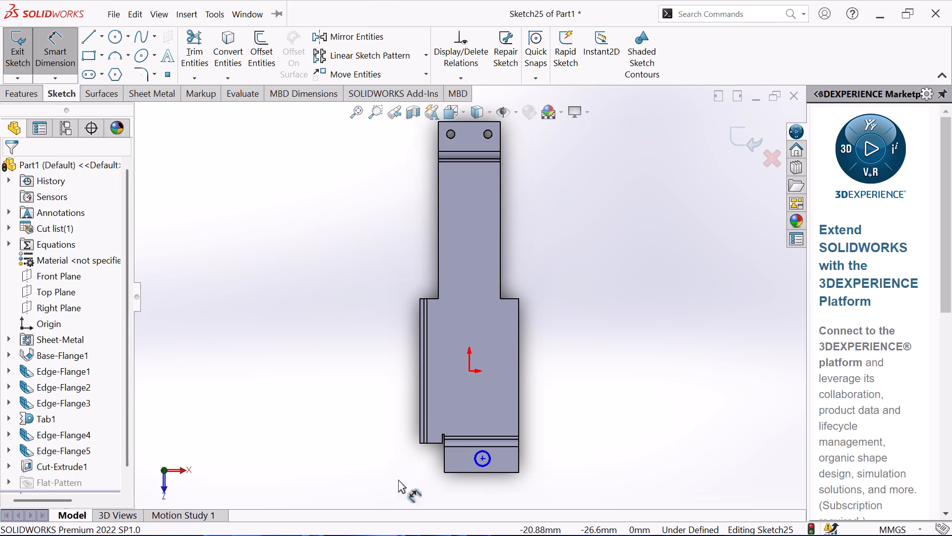
left_click(520, 454)
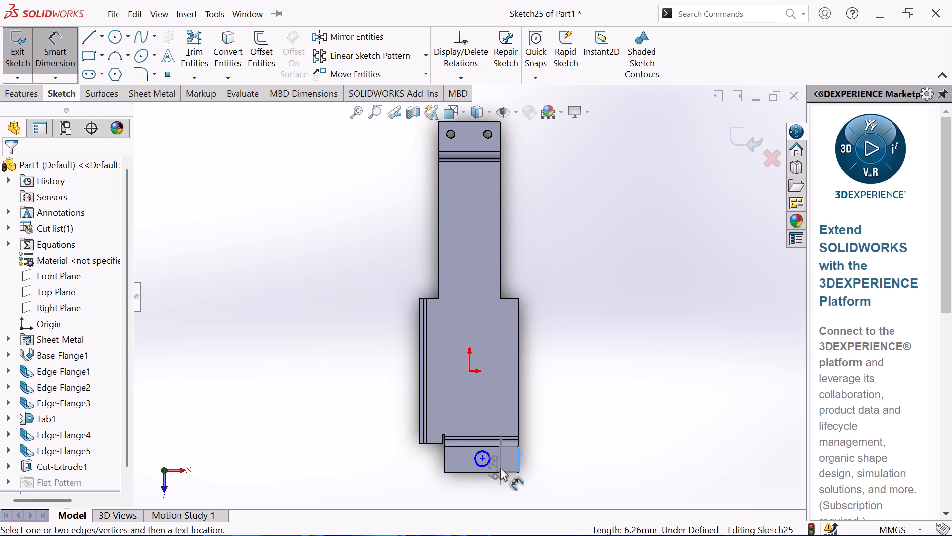
left_click(486, 466)
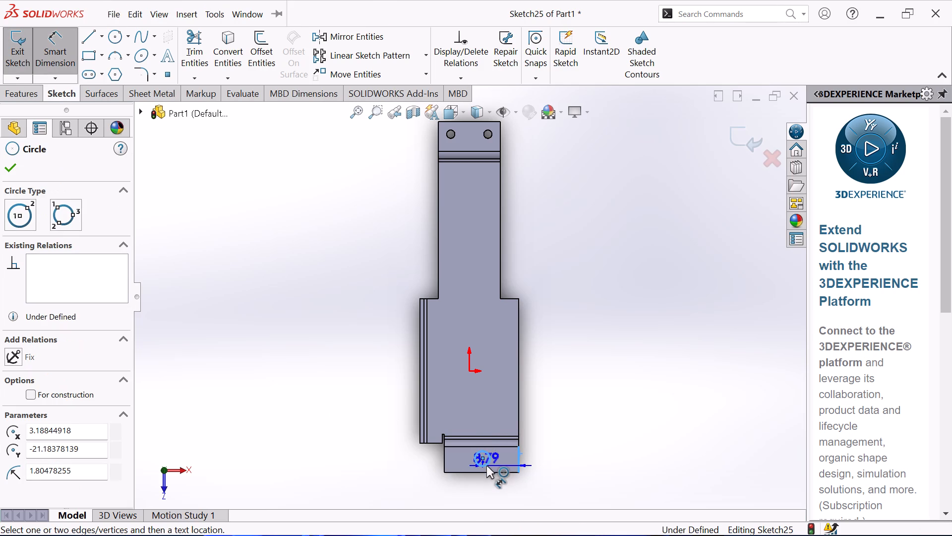
left_click(502, 496)
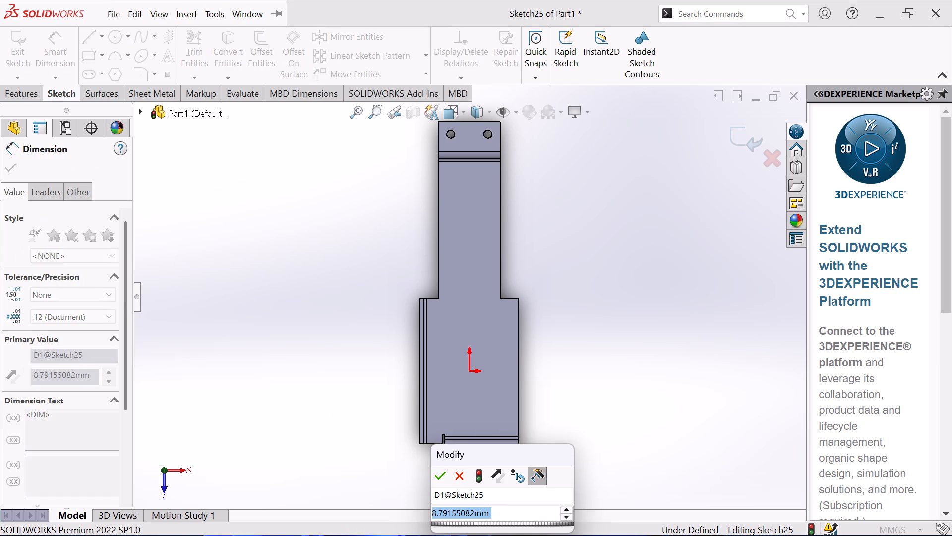
key("9")
key("Return")
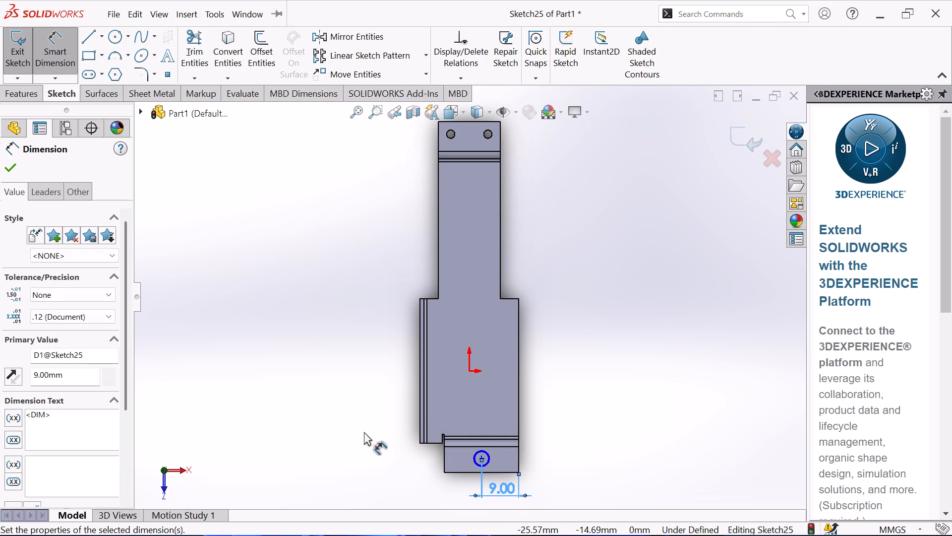
Dimension the flange circle's diameter as 4 mm.
left_click(487, 467)
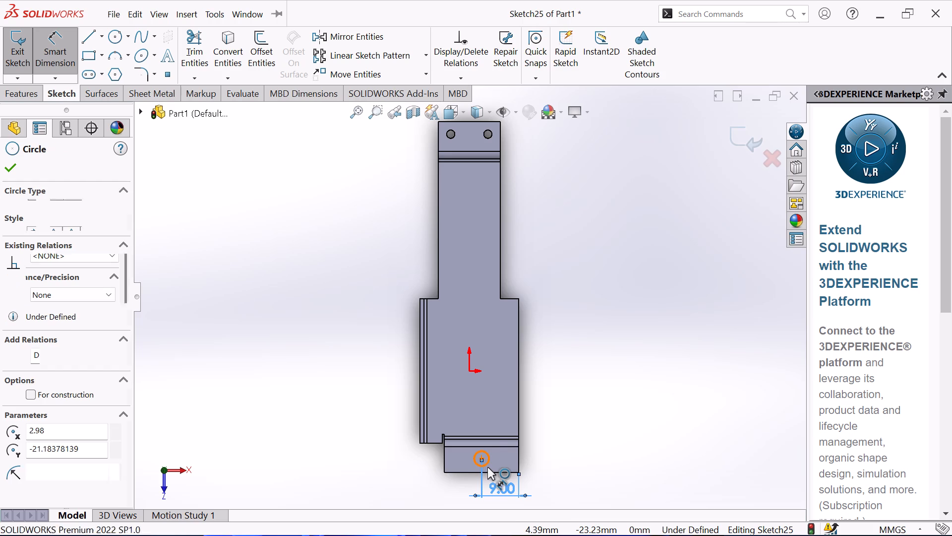
left_click(569, 427)
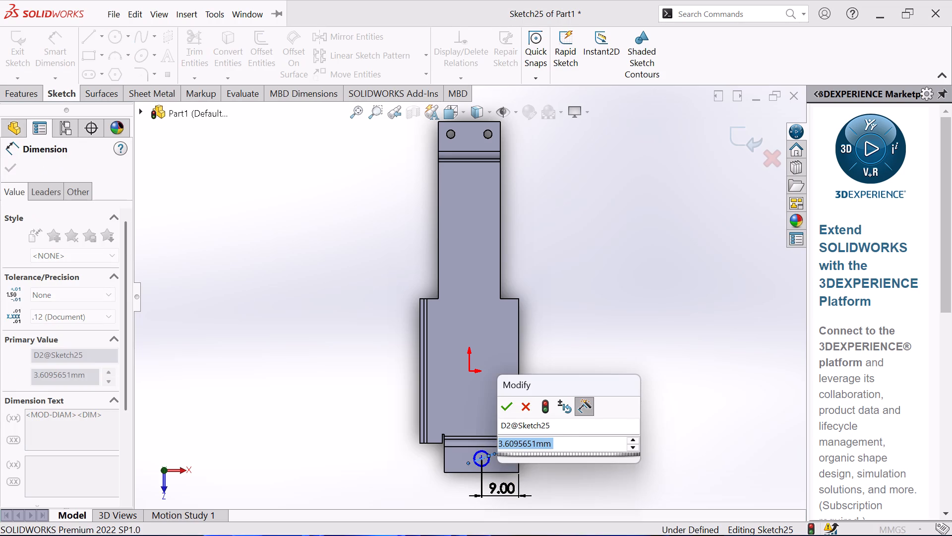
key("4")
key("Return")
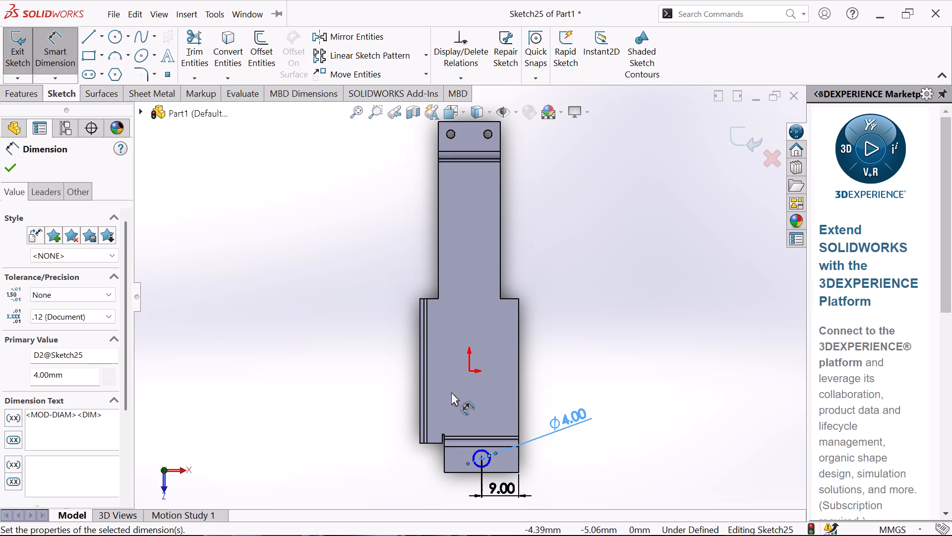
Dimension the circle's centre 4 mm vertically from the flange's outer edge.
left_click(490, 465)
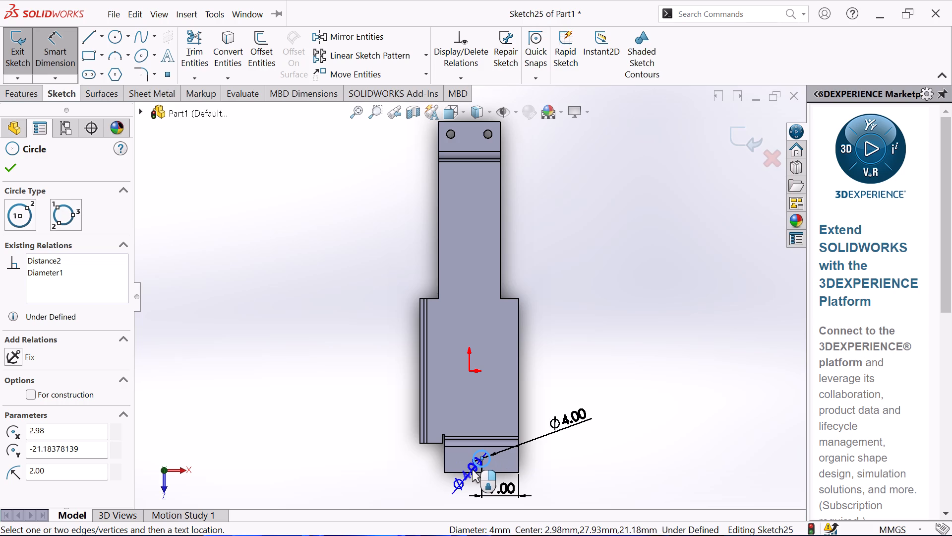
left_click(462, 473)
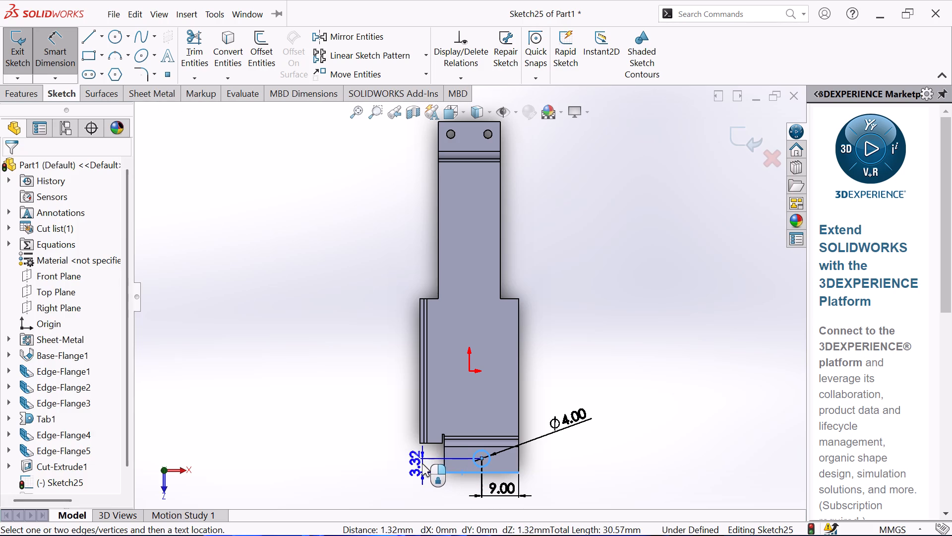
left_click(422, 464)
key("4")
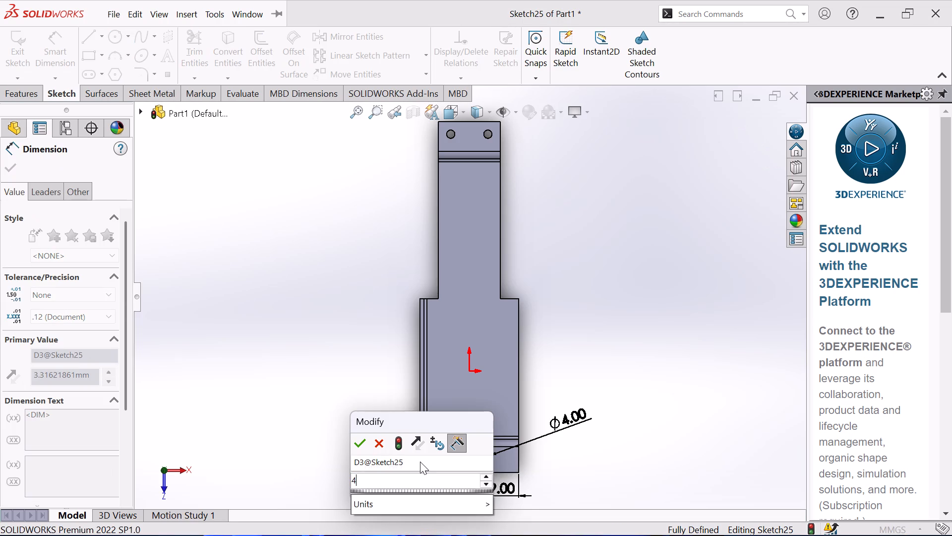
key("Return")
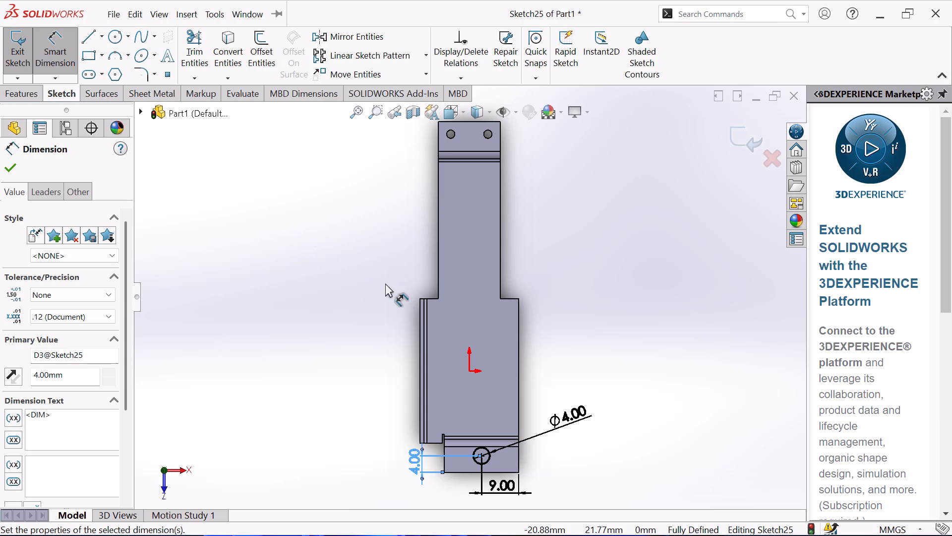
Finish dimensioning the 4 mm circle on the flange and exit its sketch.
middle_click_drag(345, 319, 362, 275)
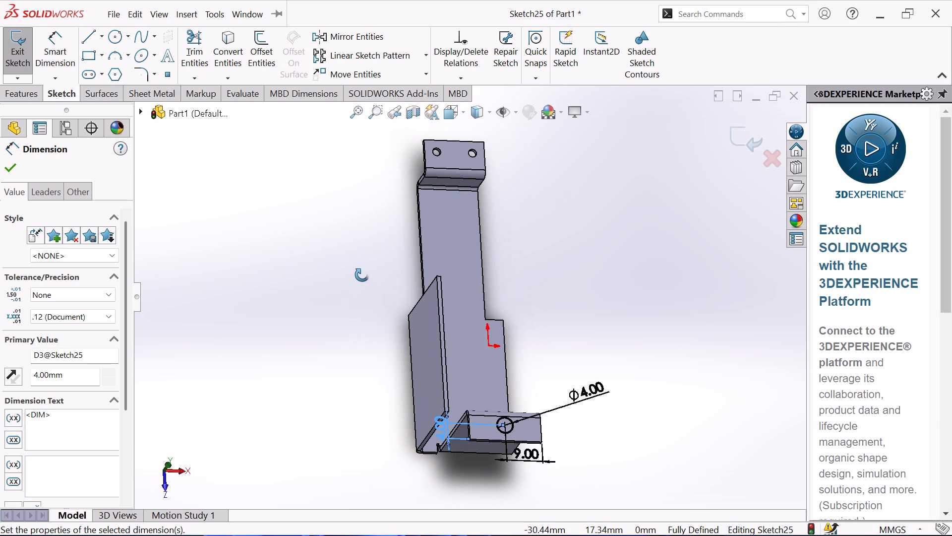
middle_click_drag(362, 275, 356, 288)
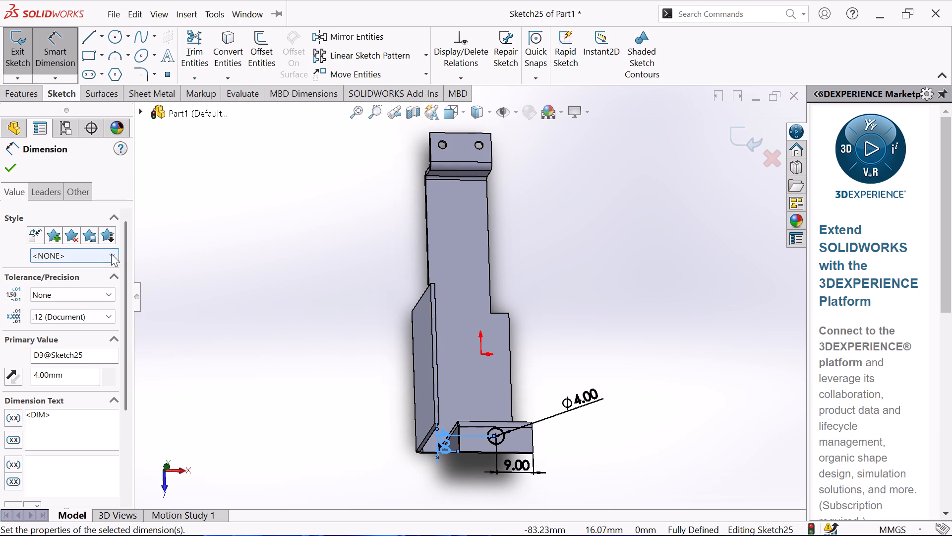
left_click(15, 171)
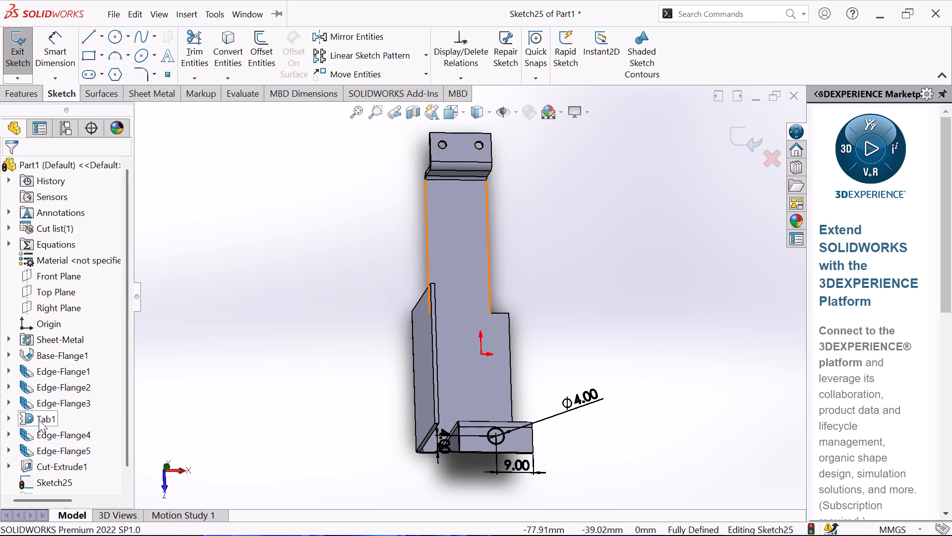
left_click(38, 407)
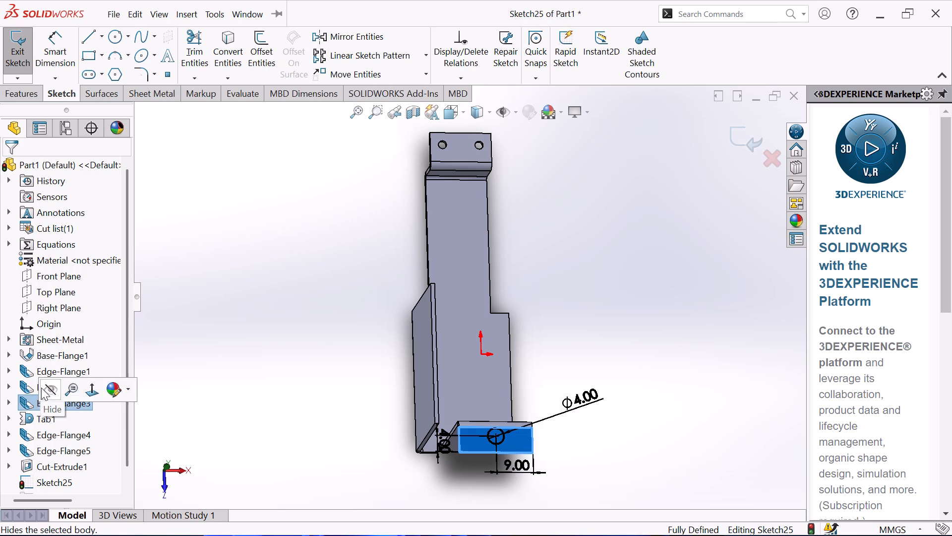
left_click(20, 48)
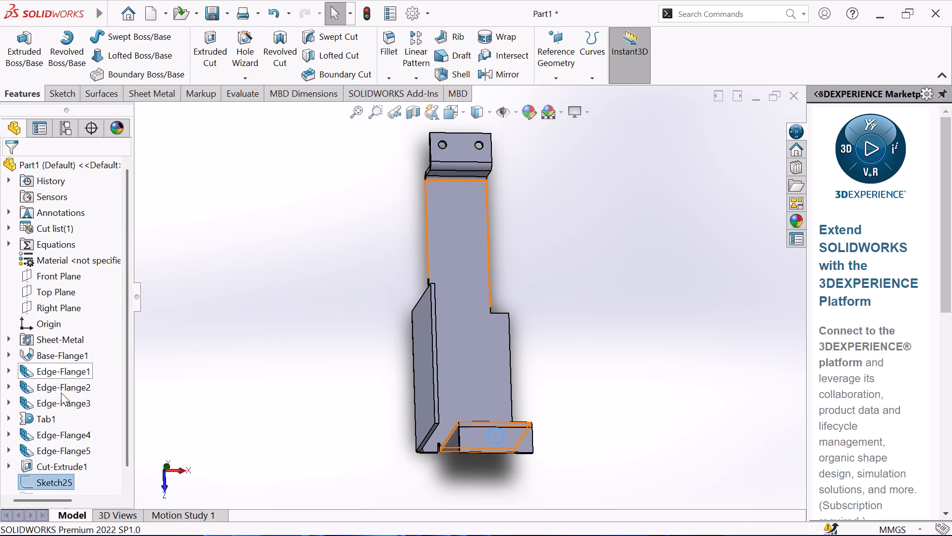
Edit Edge-Flange3, the flange carrying the circle sketch, and set its flange length to 10 mm.
left_click(56, 406)
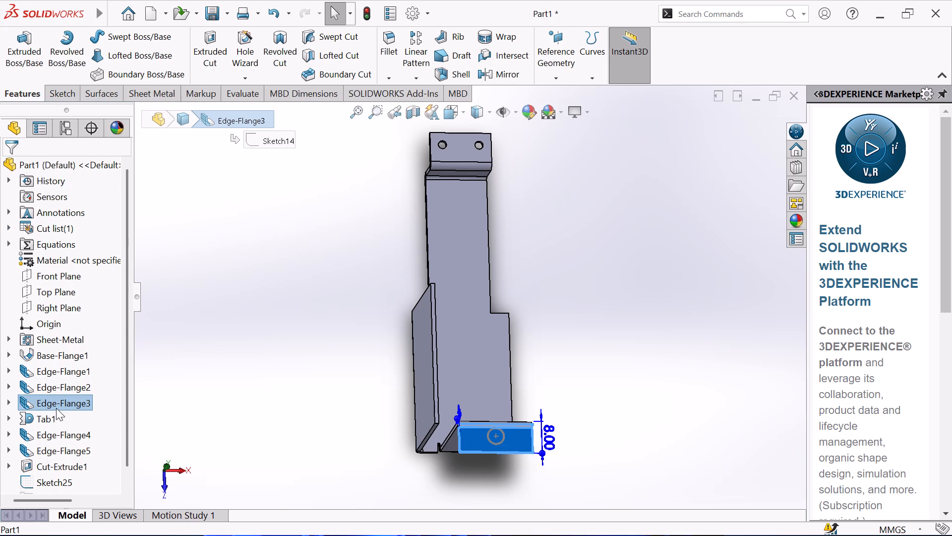
left_click(55, 403)
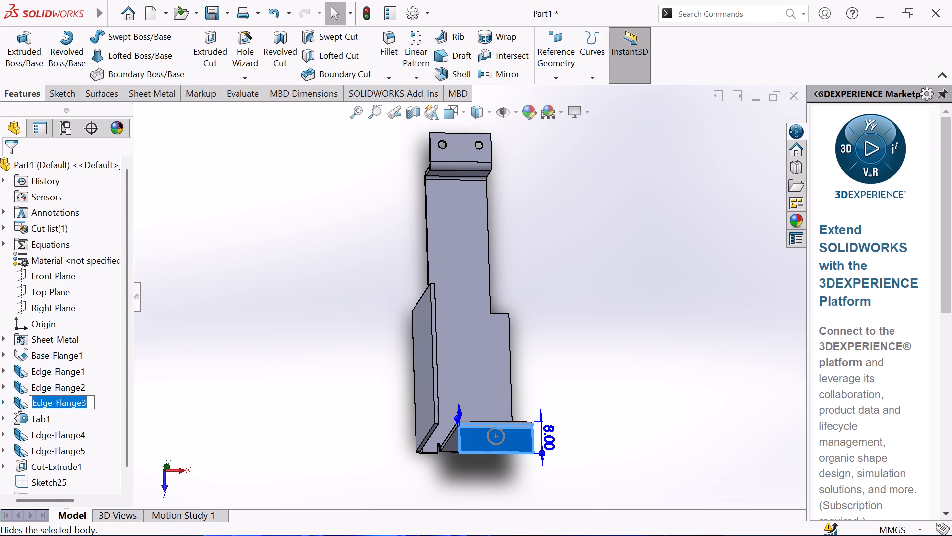
left_click(14, 398)
left_click(26, 355)
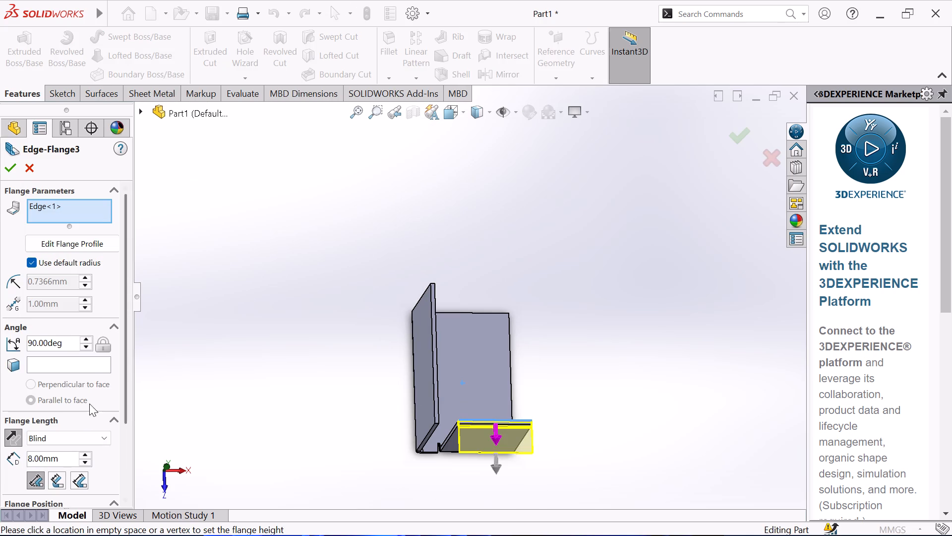
left_click(83, 452)
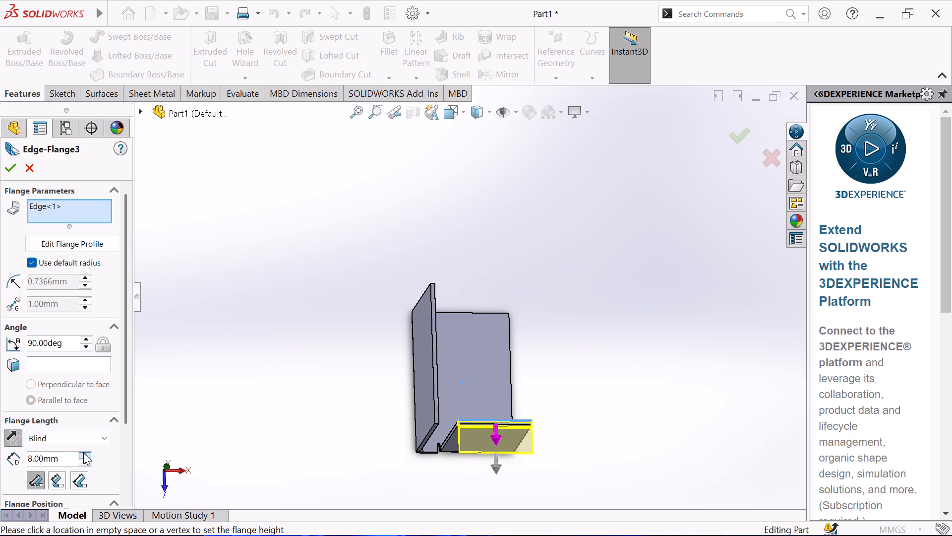
left_click(84, 463)
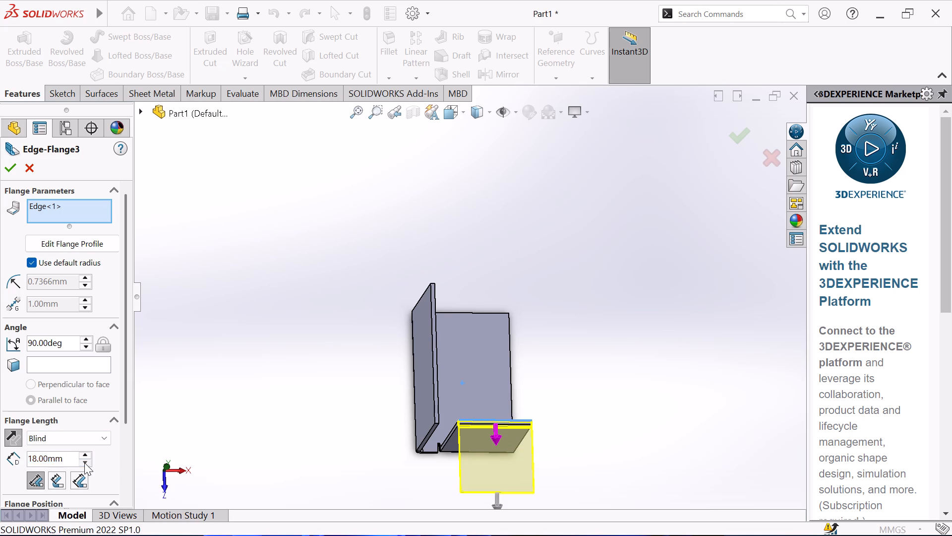
key("1")
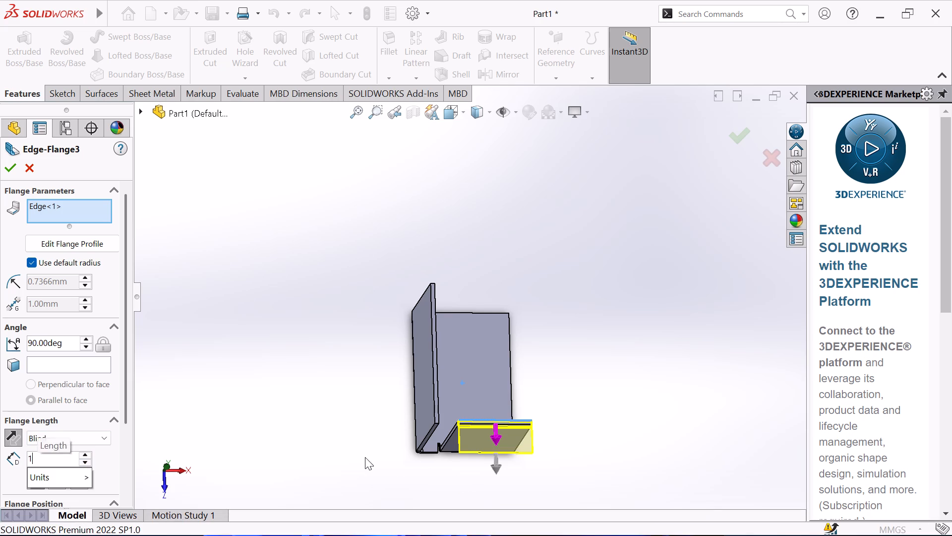
key("0")
key("Return")
key("Return")
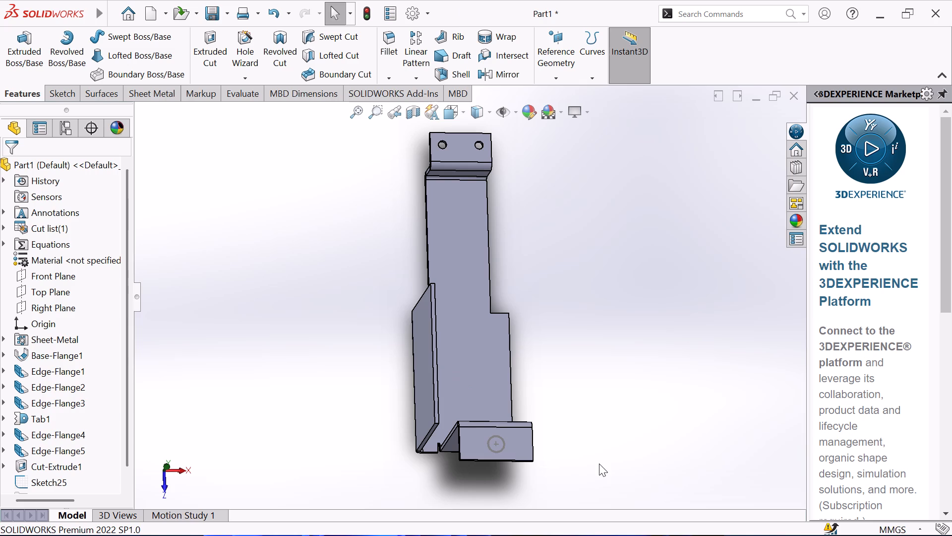
Reopen the 4 mm circle sketch on the flange and make a sheet metal Extruded Cut from it, blind 10 mm with normal cut.
left_click(494, 449)
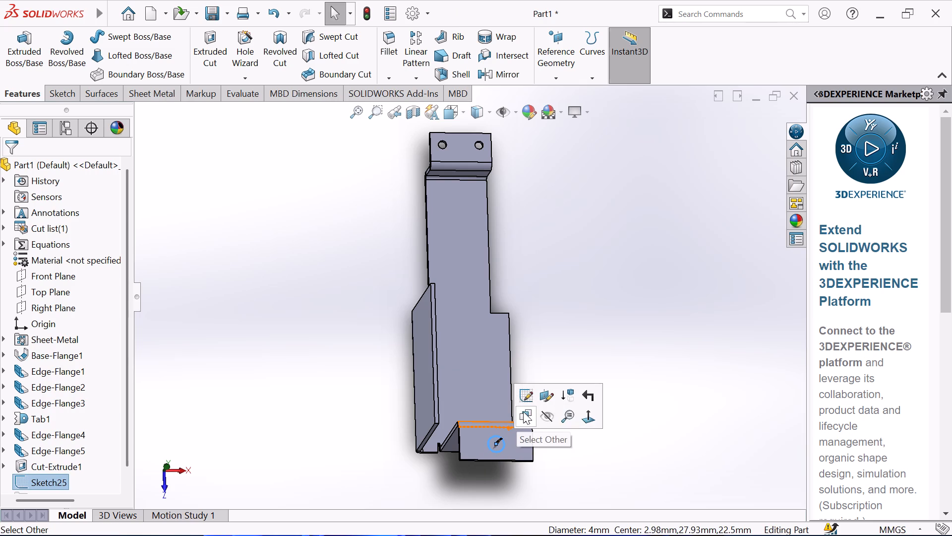
left_click(529, 394)
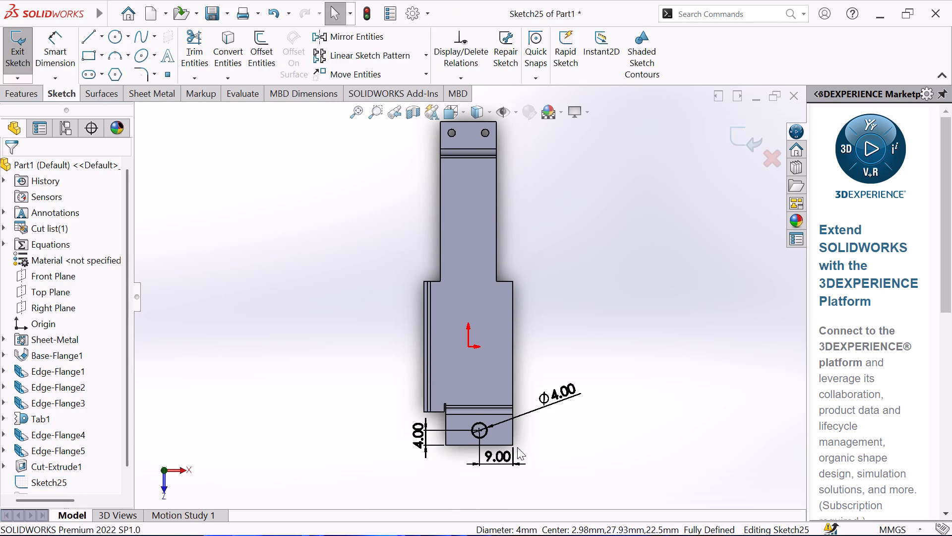
scroll(517, 447, "down", 1)
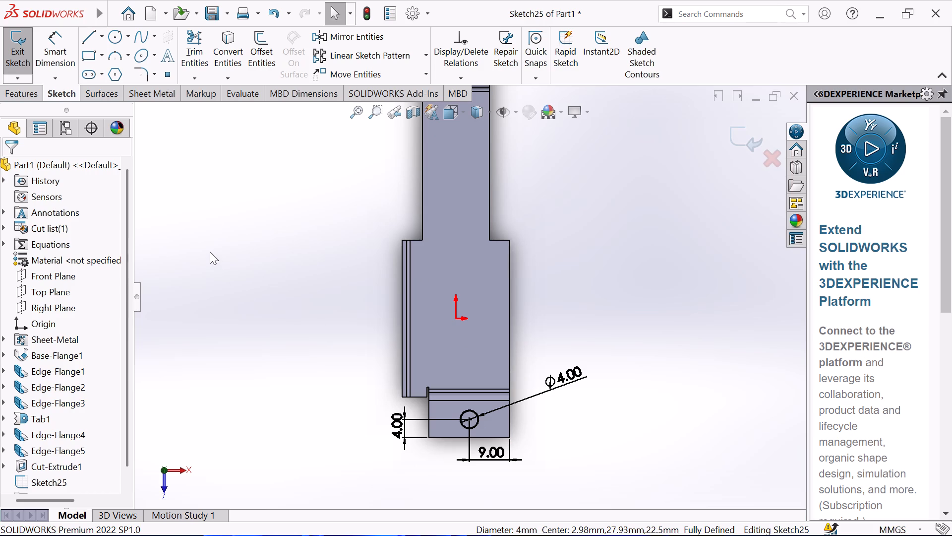
left_click(36, 87)
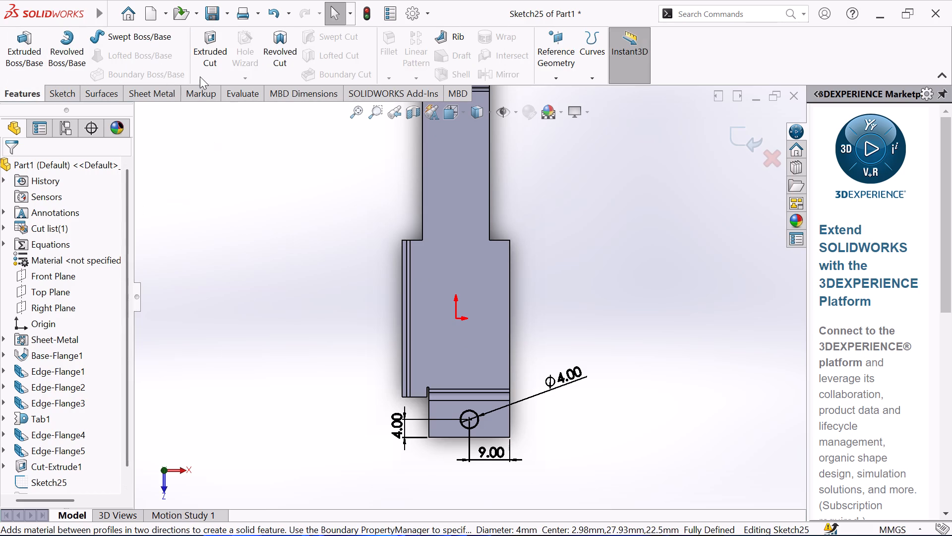
left_click(149, 97)
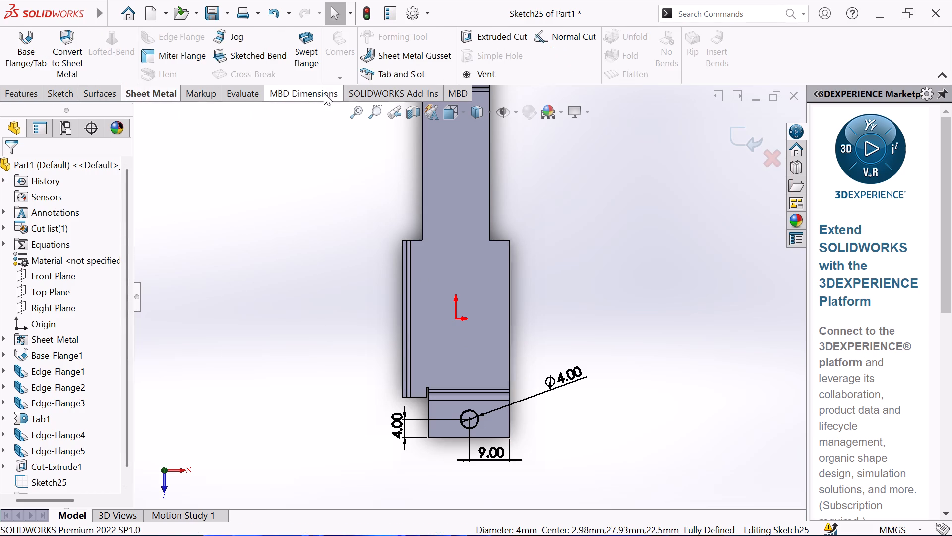
left_click(472, 44)
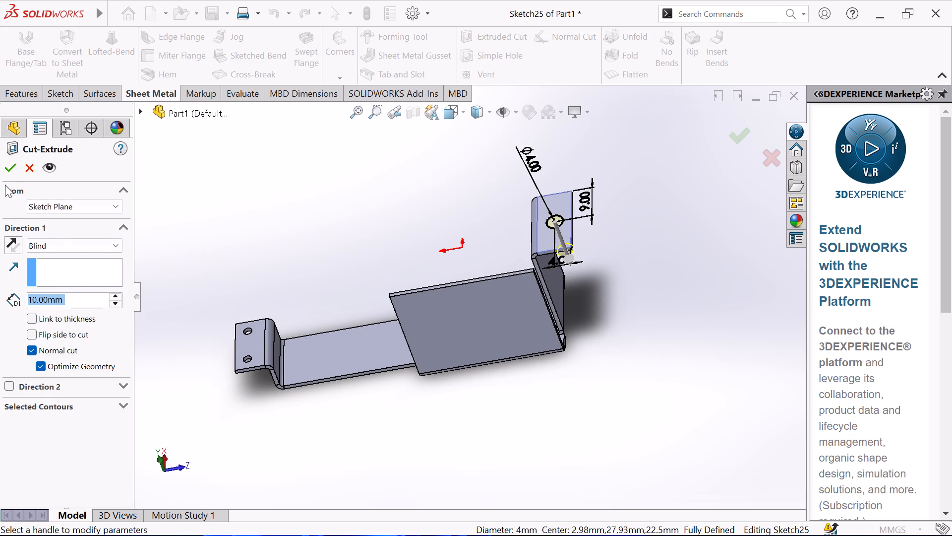
left_click(9, 165)
left_click(319, 274)
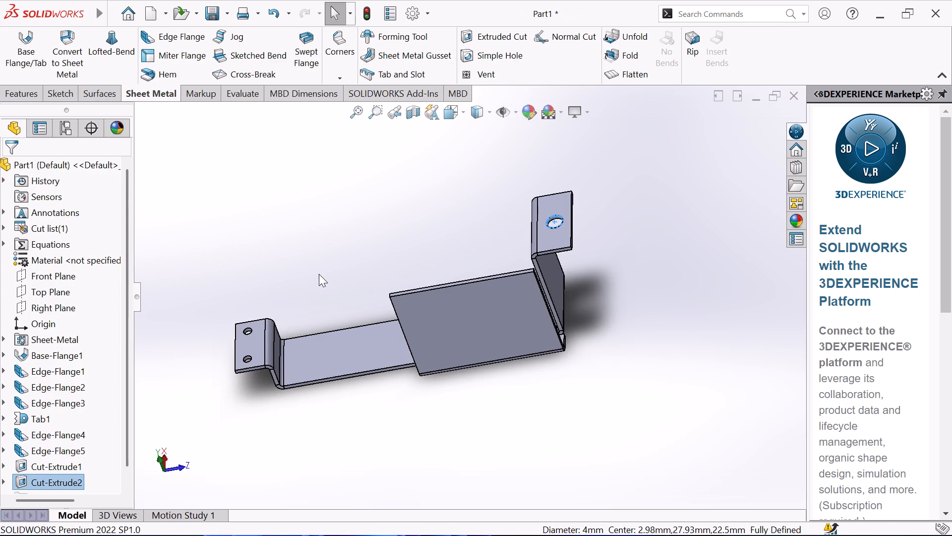
middle_click_drag(320, 247, 383, 282)
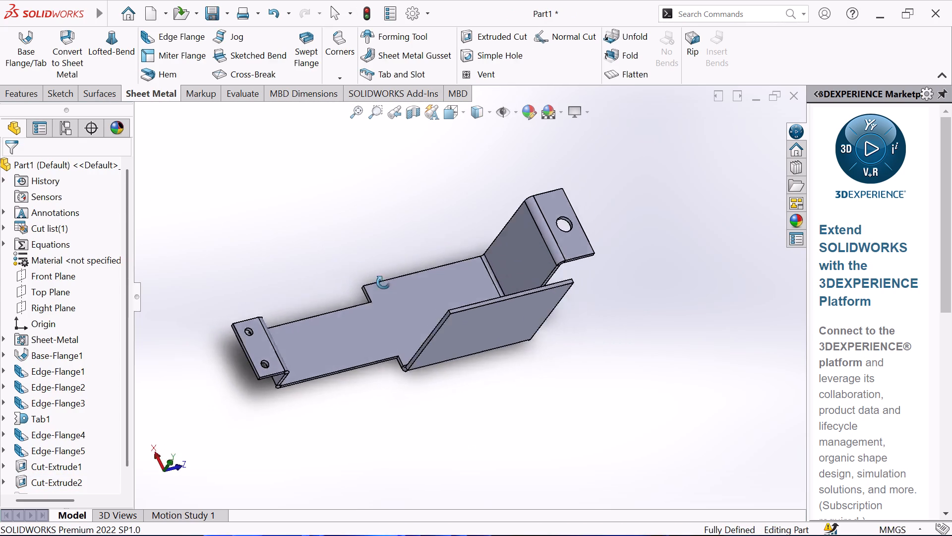
middle_click_drag(383, 282, 363, 288)
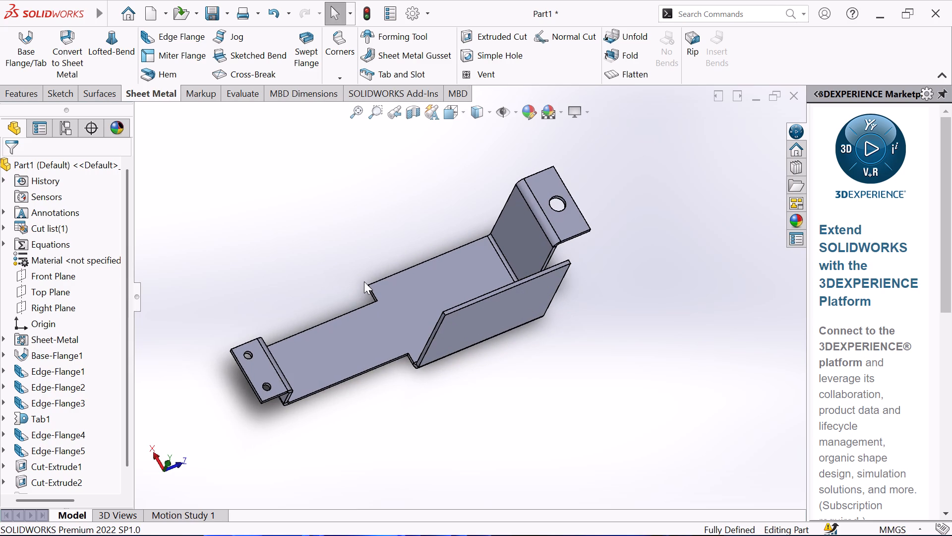
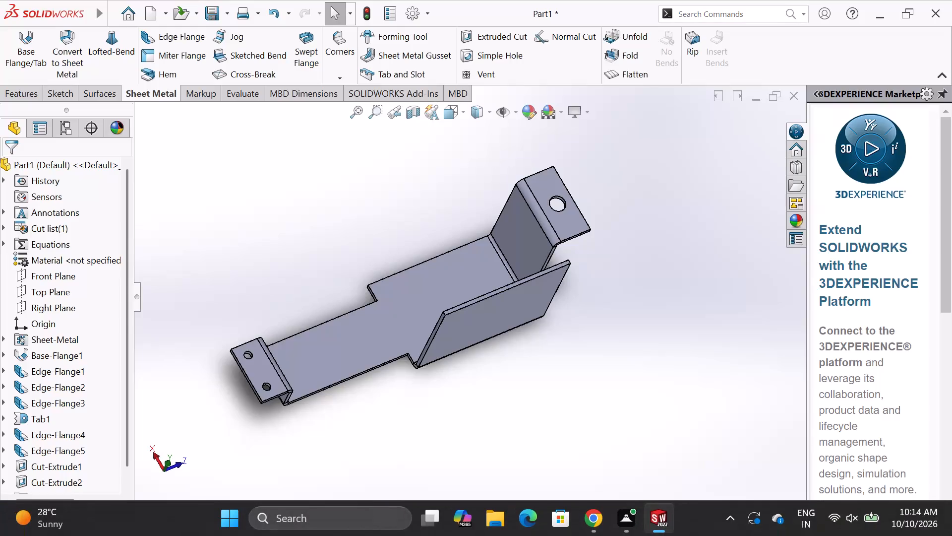
Add an outward 90-degree edge flange along the free edge of the long side wall, blind length 8.96 mm.
scroll(951, 535, "up", 2)
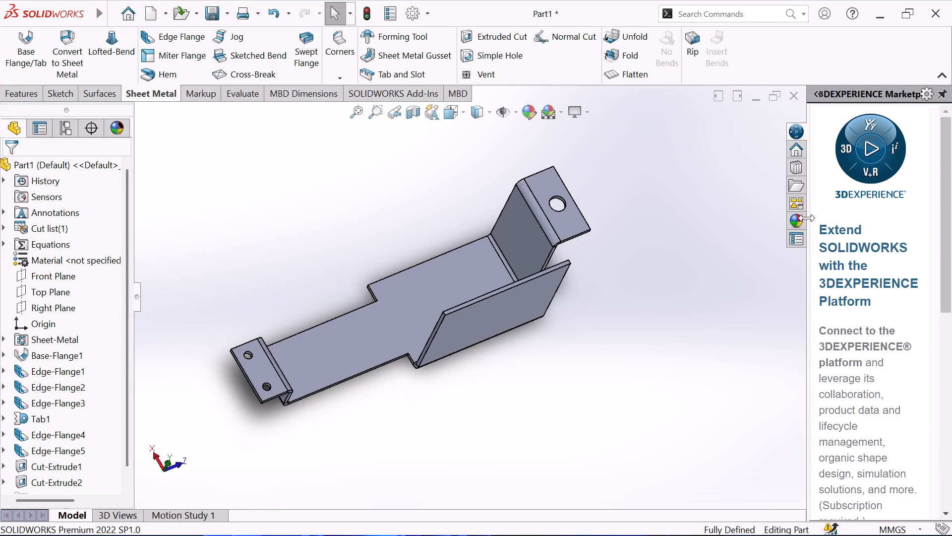
left_click(167, 41)
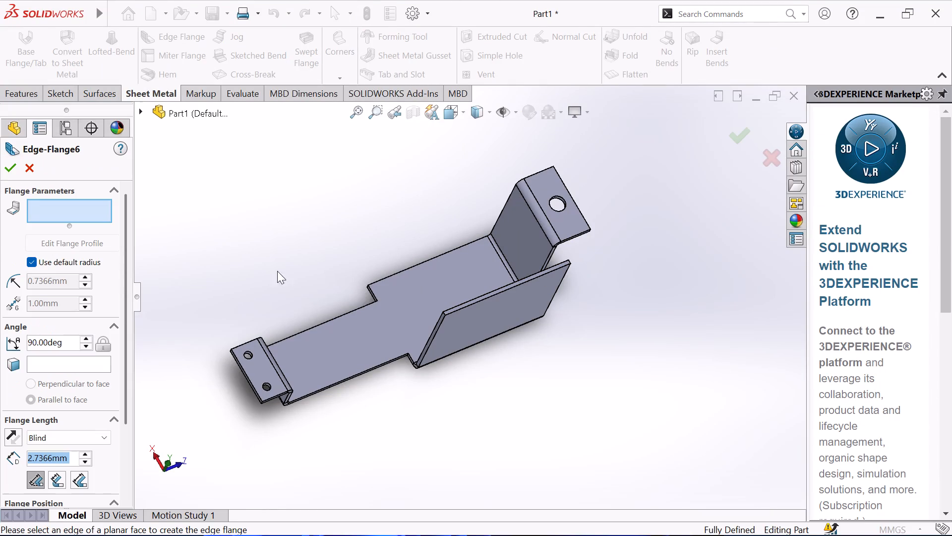
middle_click_drag(311, 304, 328, 294)
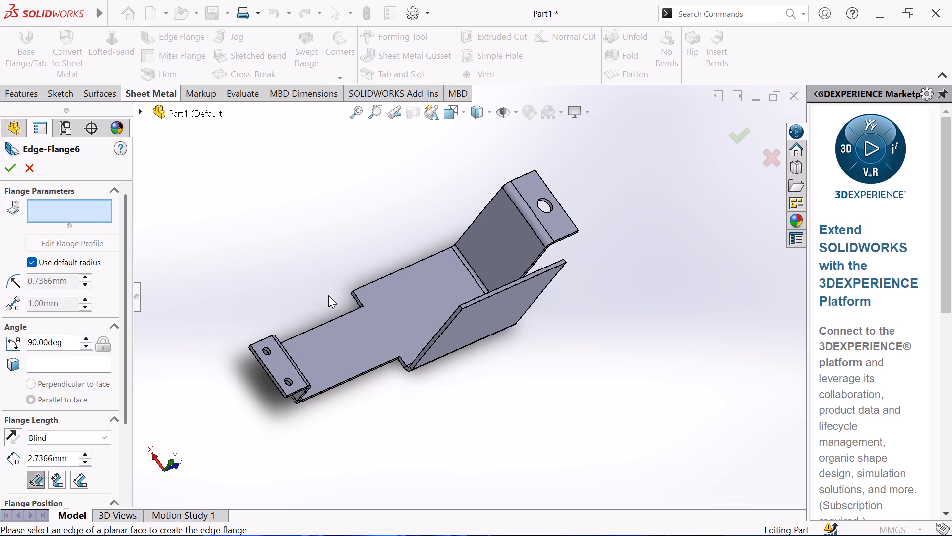
left_click(519, 284)
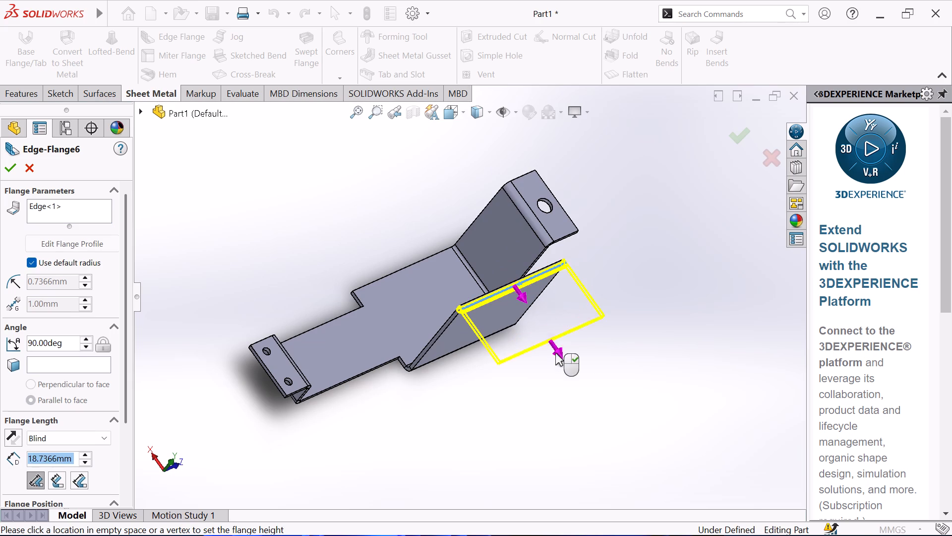
left_click(558, 361)
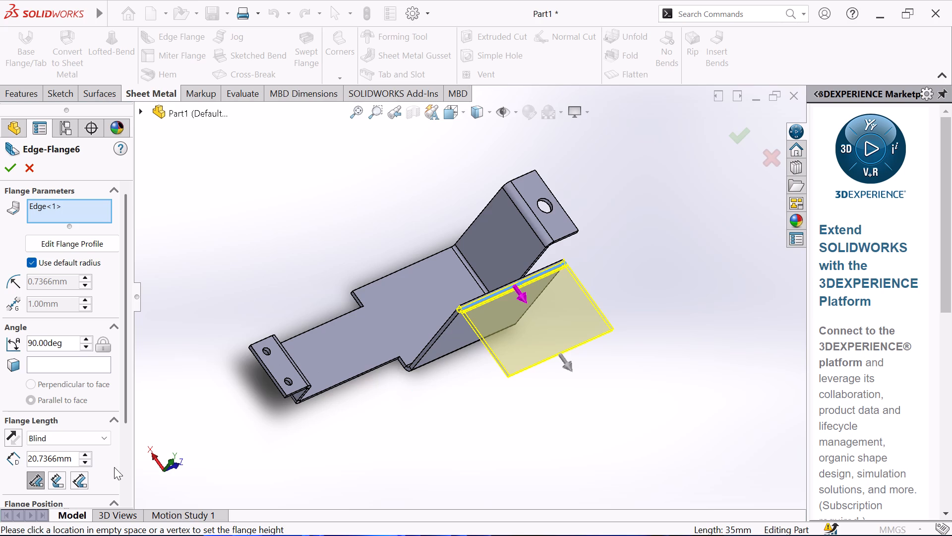
double_click(76, 463)
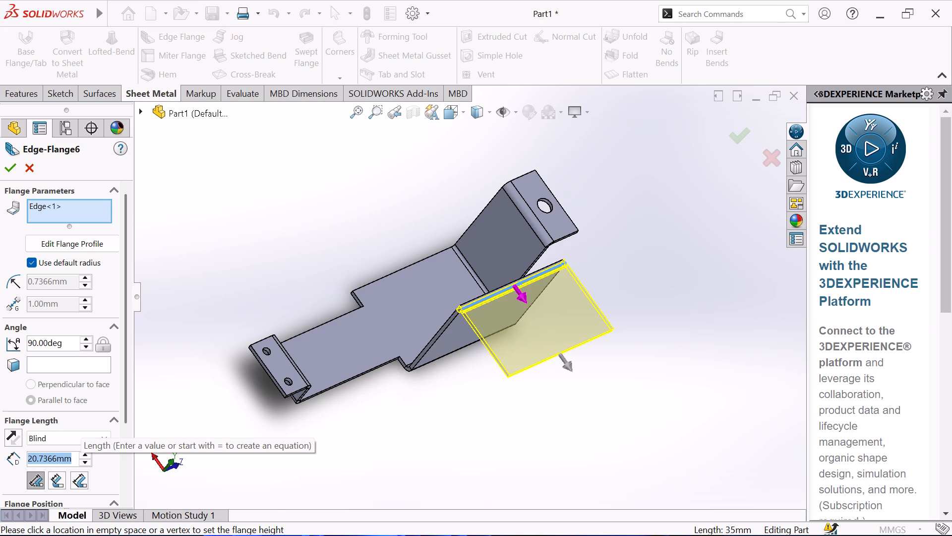
type("8.9")
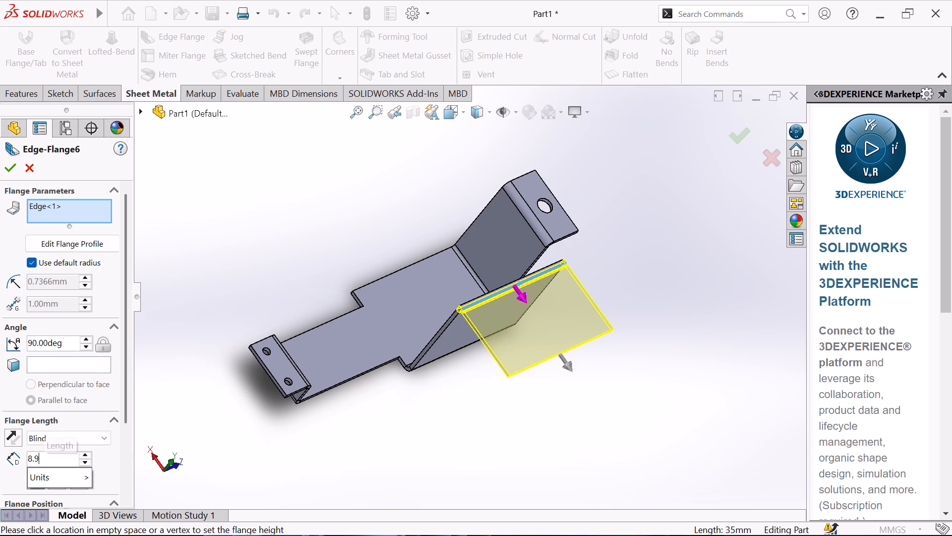
key("6")
key("Return")
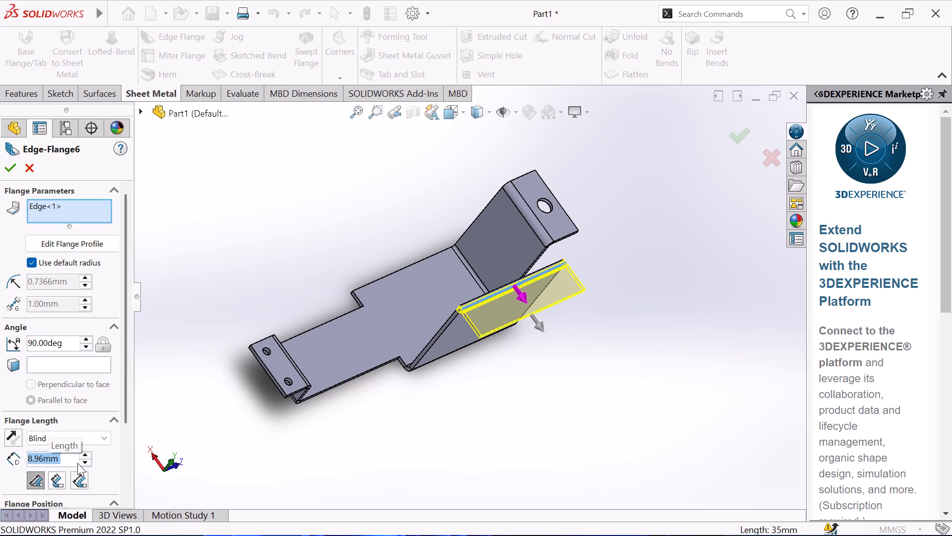
key("Return")
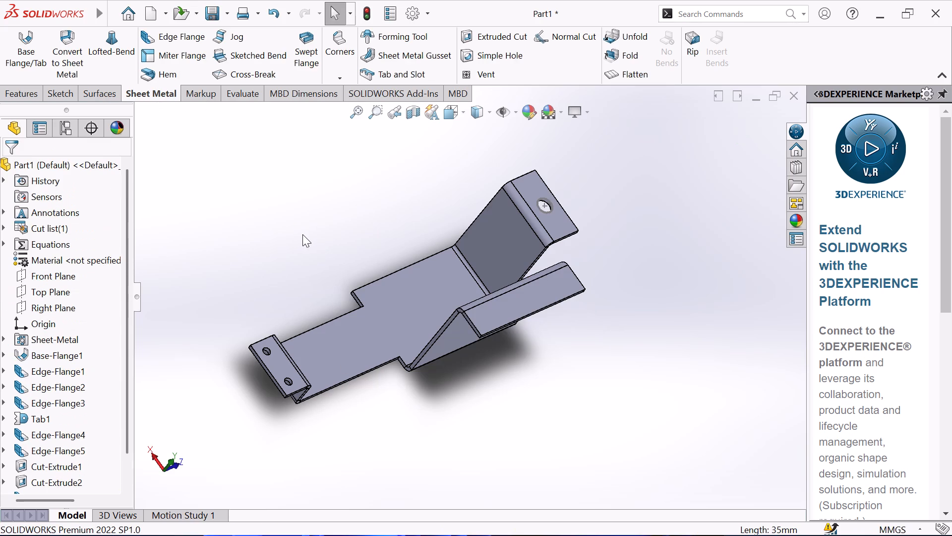
Edit the new flange's profile, pulling in its end nearest the two-hole lip and dimensioning its width to 30 mm.
scroll(32, 480, "down", 2)
left_click(39, 470)
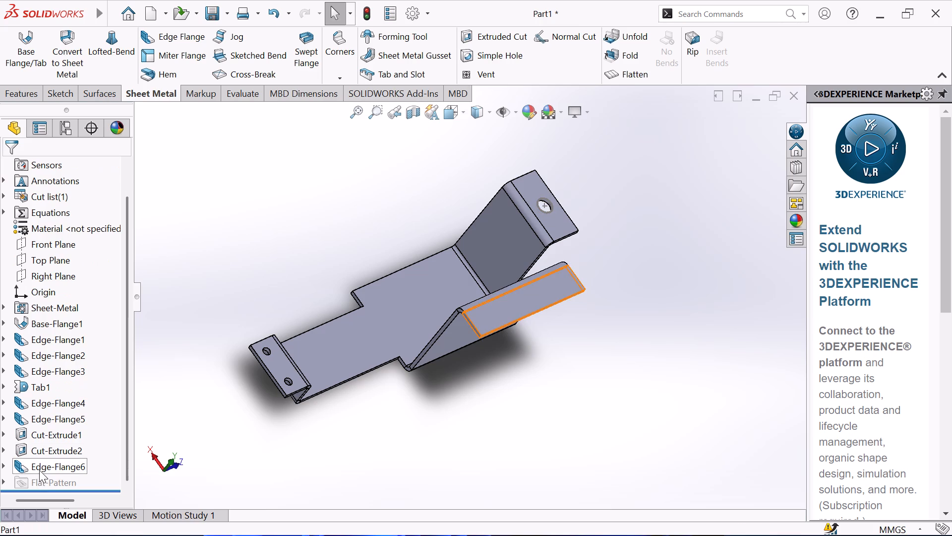
left_click(57, 430)
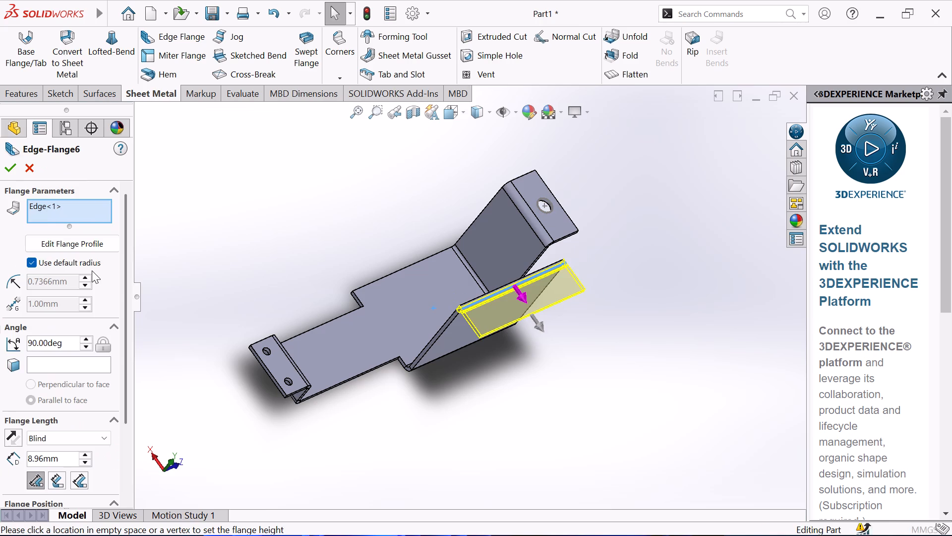
left_click(50, 245)
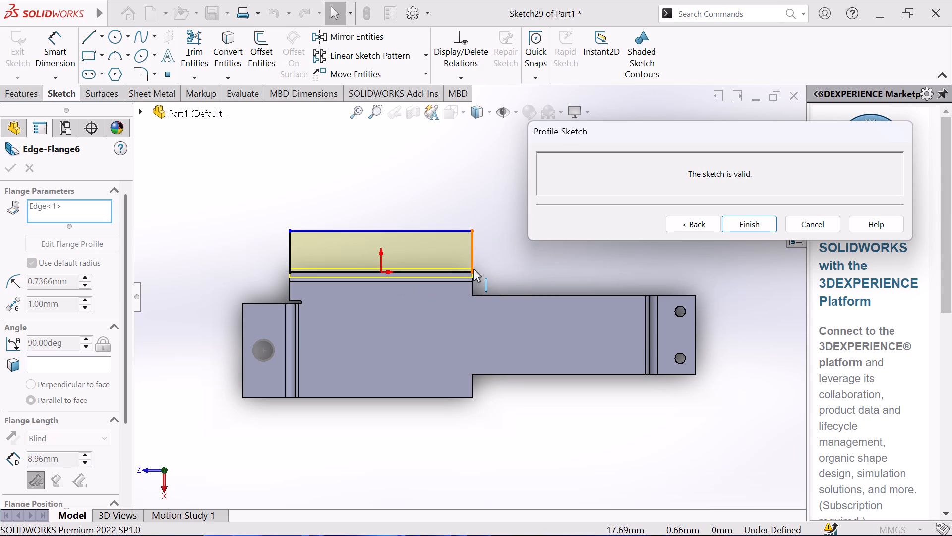
left_click_drag(473, 273, 428, 275)
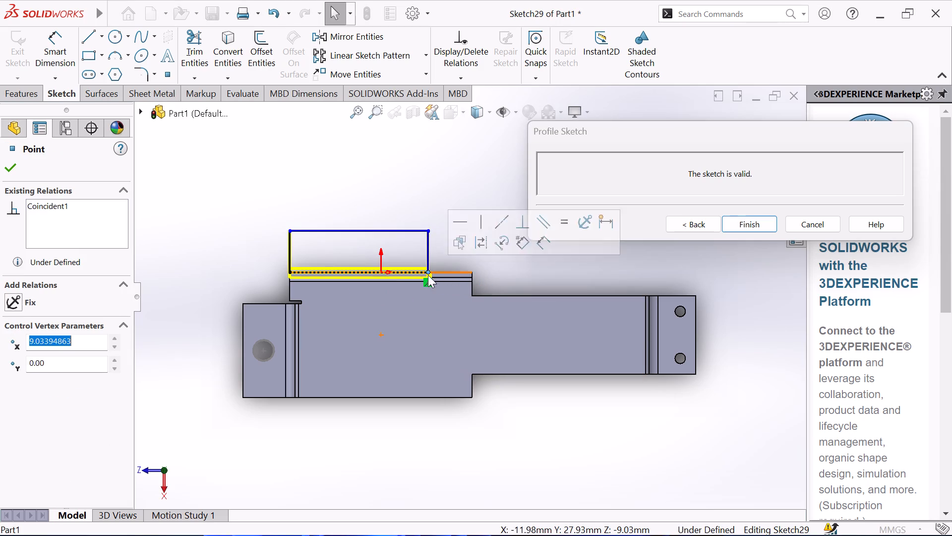
left_click(55, 49)
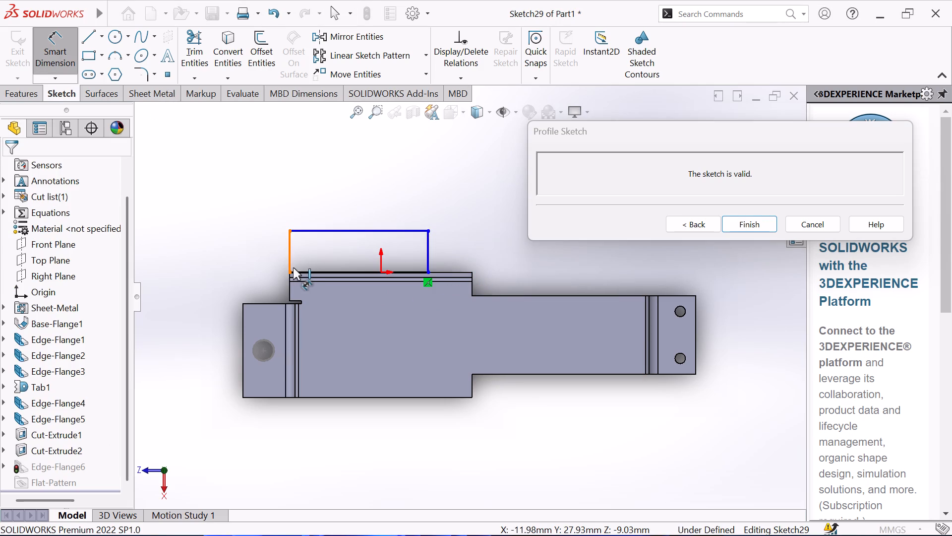
left_click(288, 273)
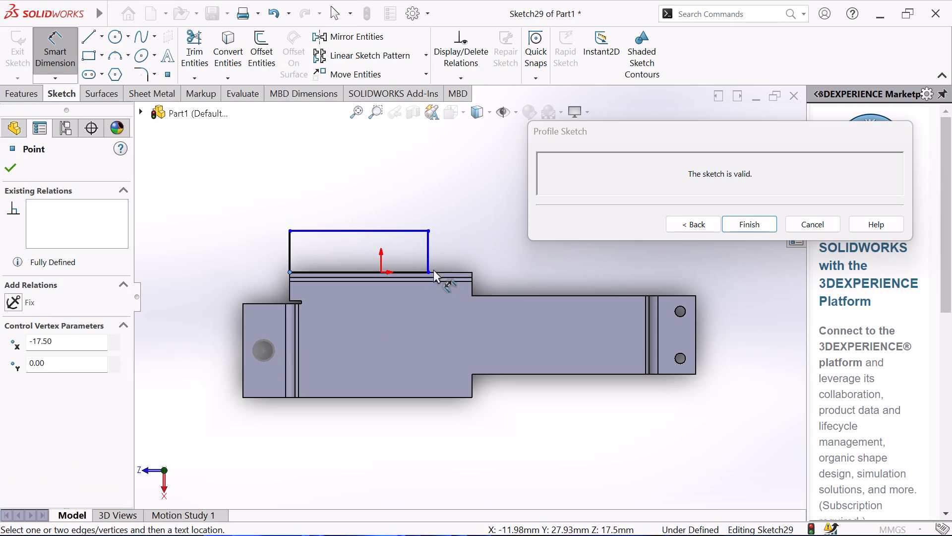
left_click(429, 275)
left_click(347, 311)
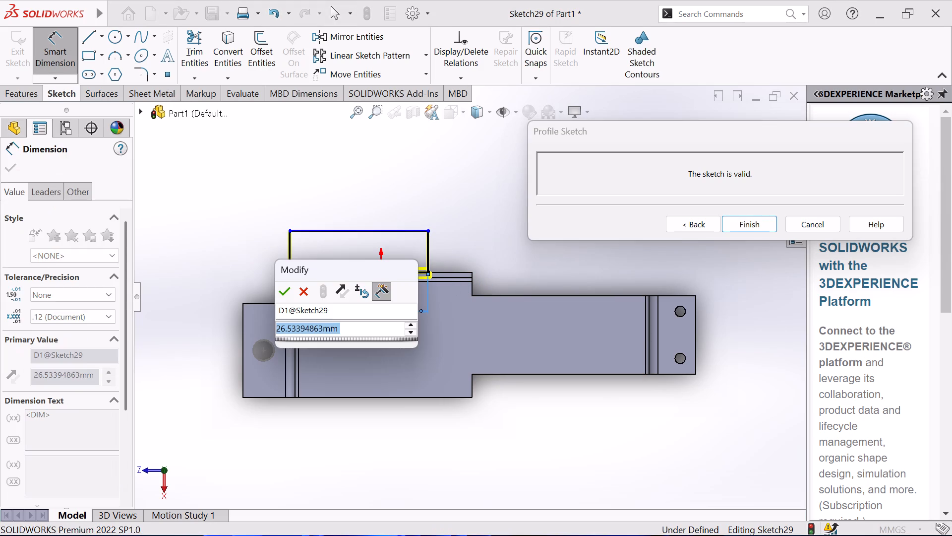
type("30")
key("Return")
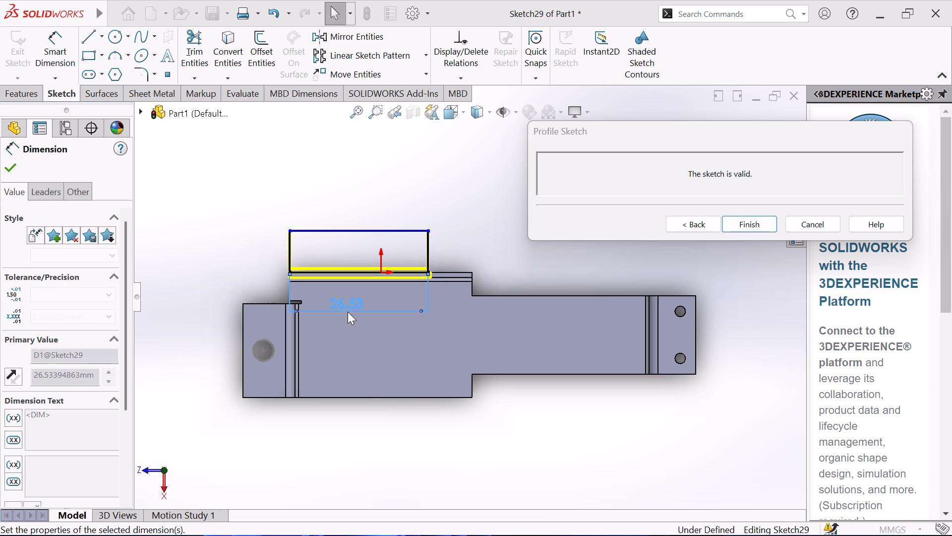
left_click(9, 168)
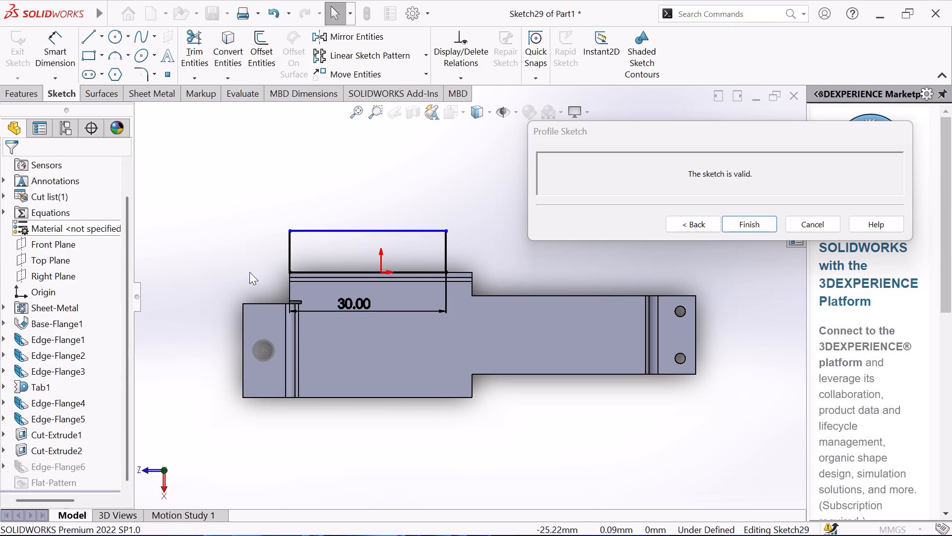
left_click(745, 226)
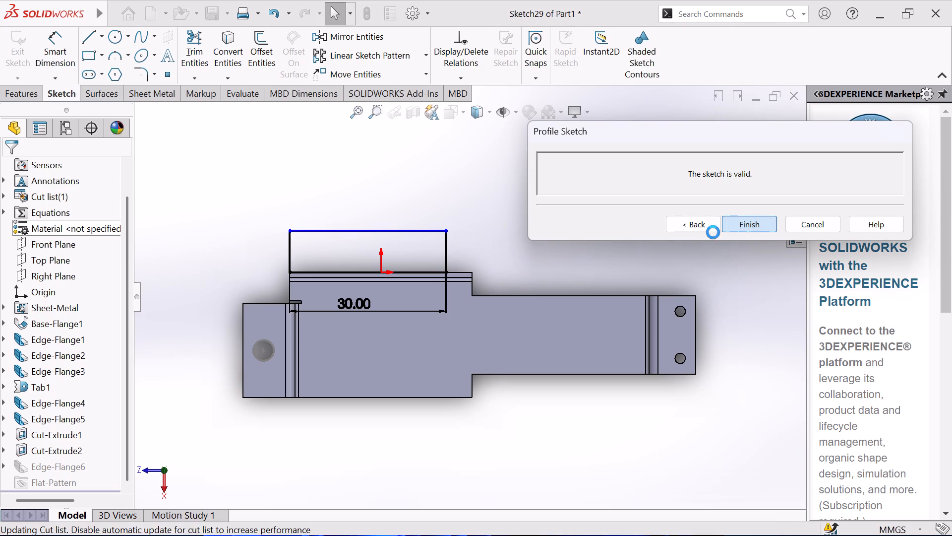
Examine the shortened side-wall flange and the flange with the 4 mm hole from several angles.
middle_click_drag(515, 265, 539, 252)
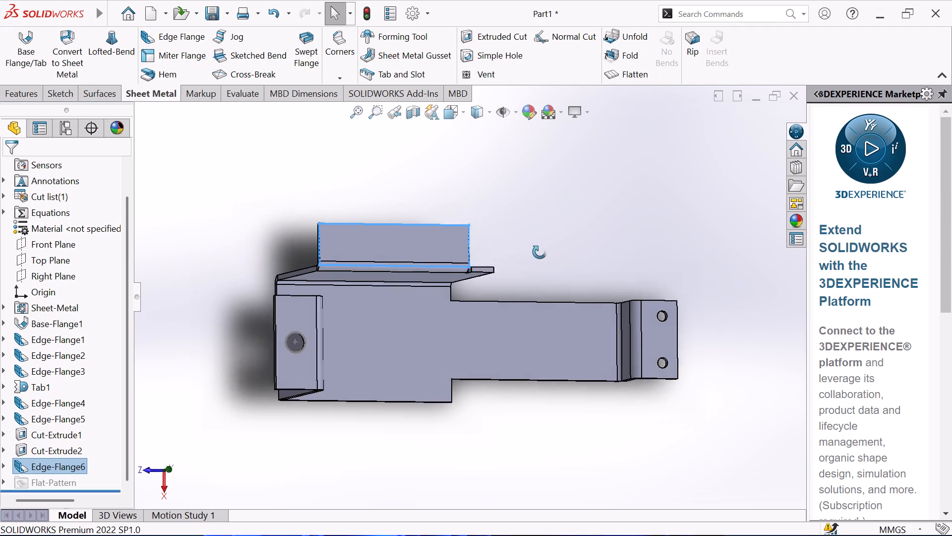
middle_click_drag(539, 252, 574, 255)
left_click(574, 255)
middle_click_drag(574, 255, 549, 223)
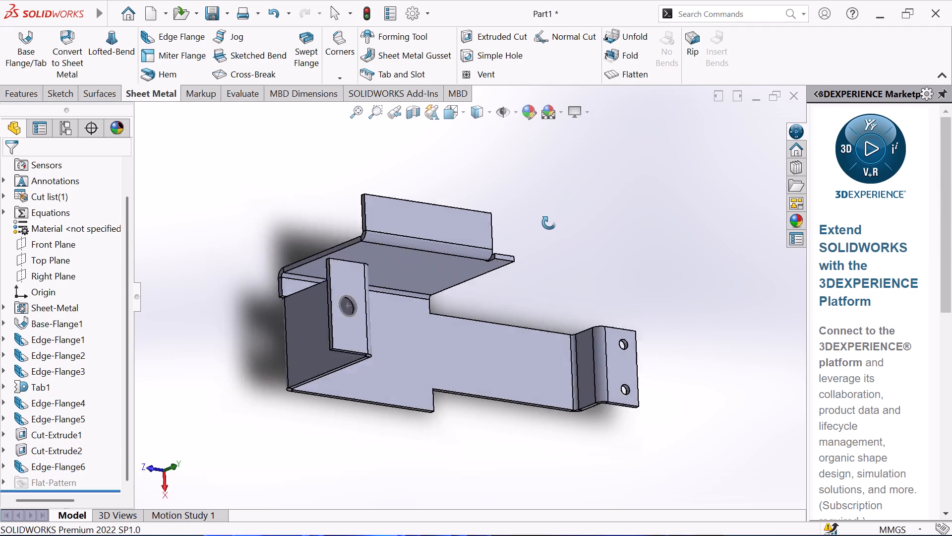
middle_click_drag(549, 223, 493, 201)
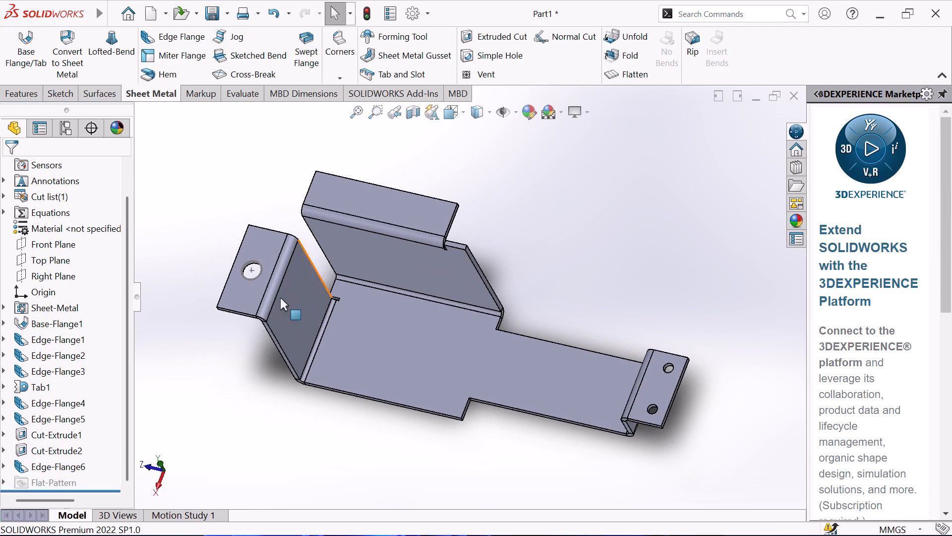
left_click(253, 262)
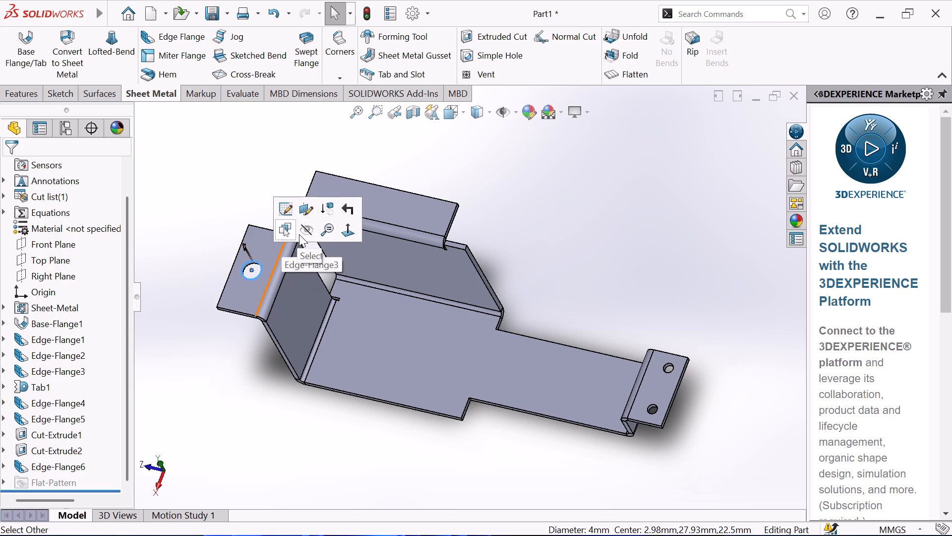
left_click(299, 234)
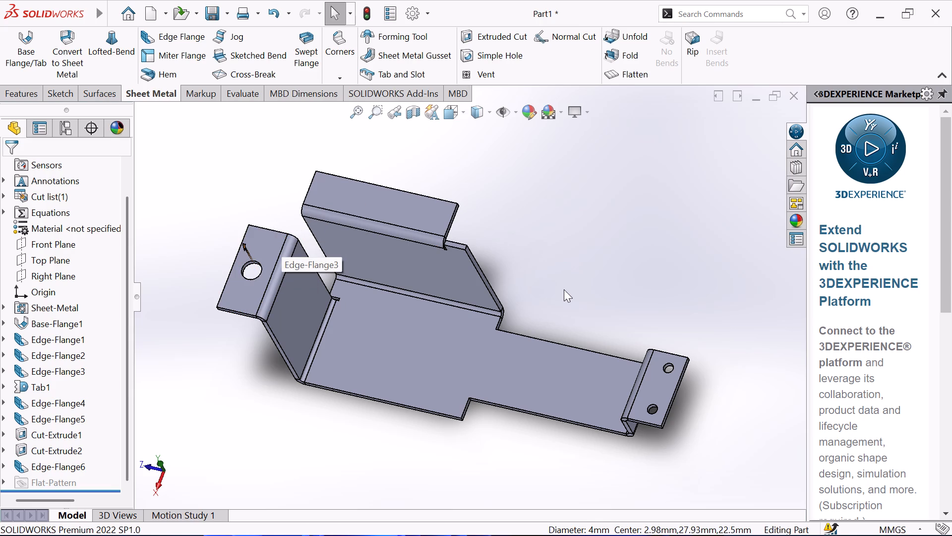
middle_click_drag(562, 303, 584, 285)
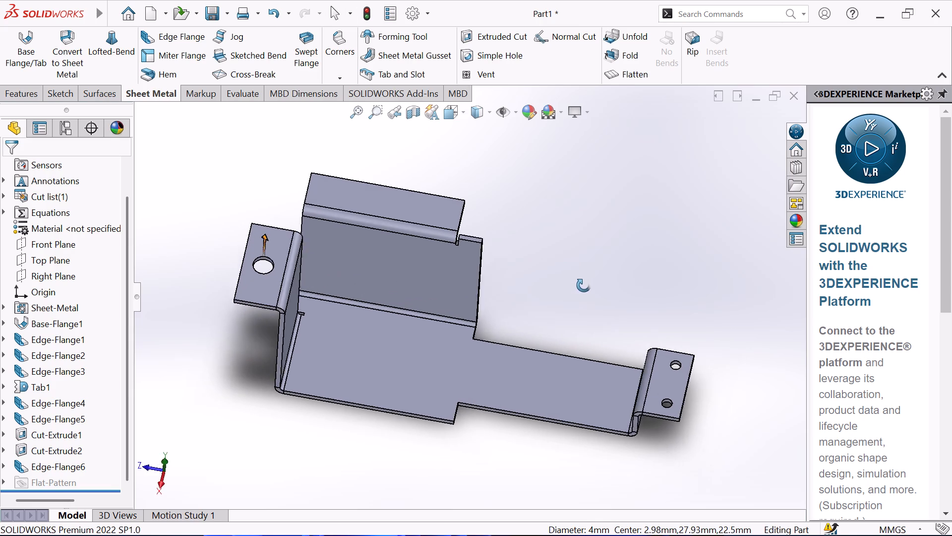
middle_click_drag(584, 285, 610, 263)
left_click(610, 263)
middle_click_drag(611, 264, 573, 251)
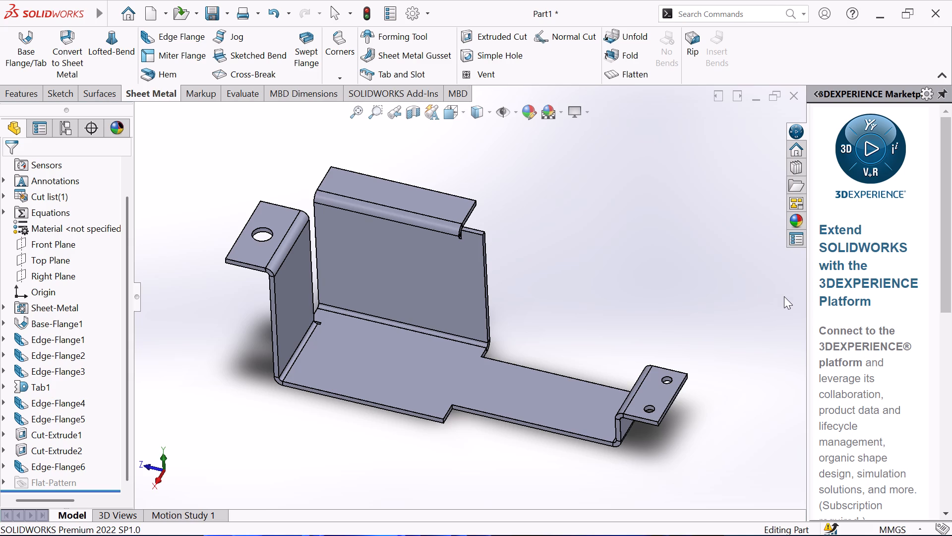
Select the flat face of the new 30 mm wide flange on the long side wall.
scroll(255, 162, "up", 1)
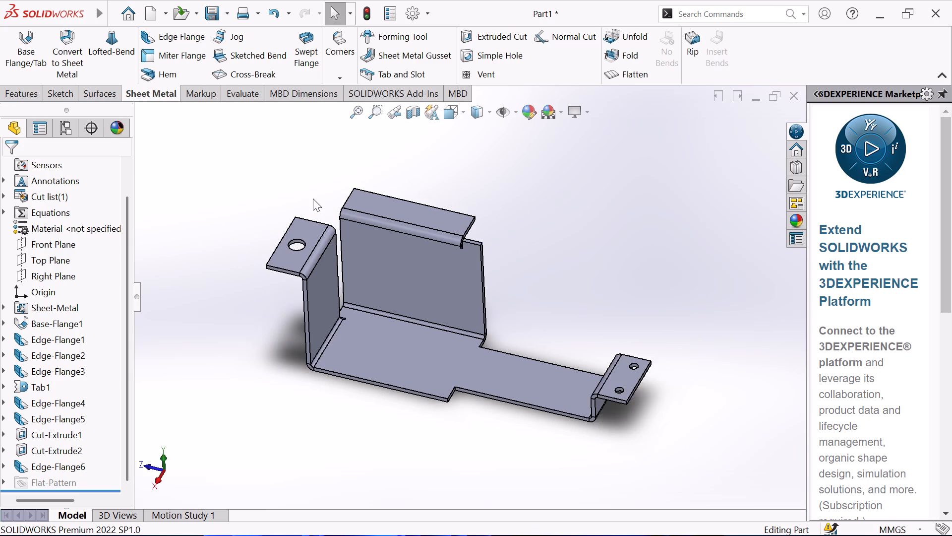
scroll(314, 199, "down", 3)
middle_click_drag(343, 200, 337, 249)
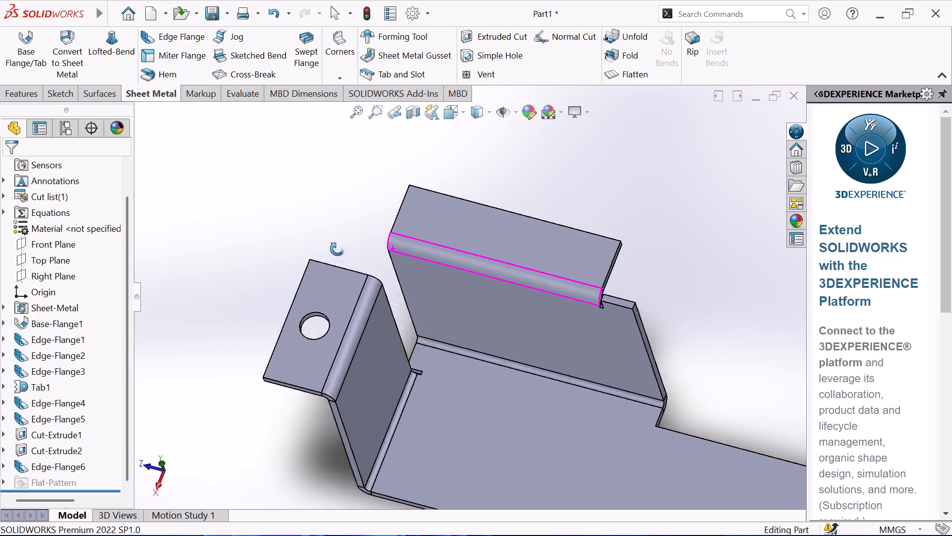
middle_click_drag(337, 249, 218, 257)
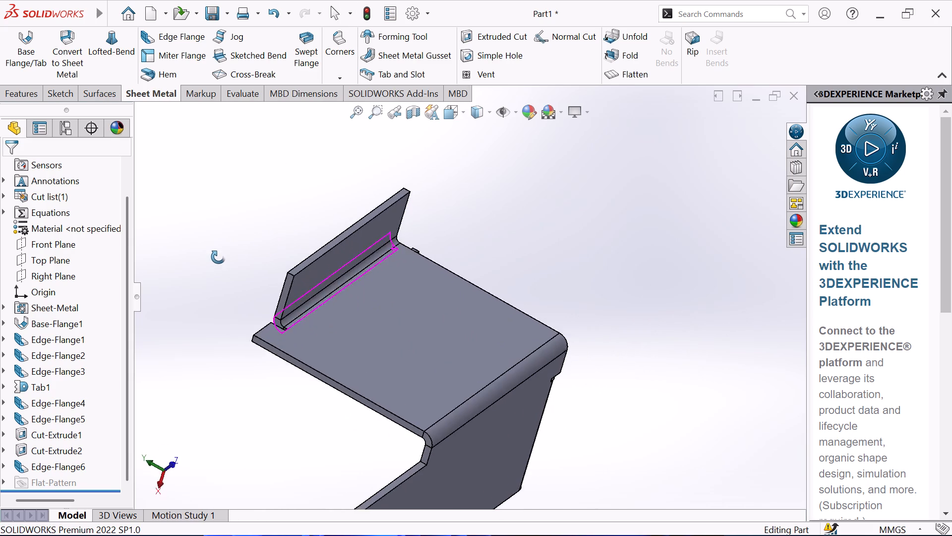
middle_click_drag(218, 257, 296, 204)
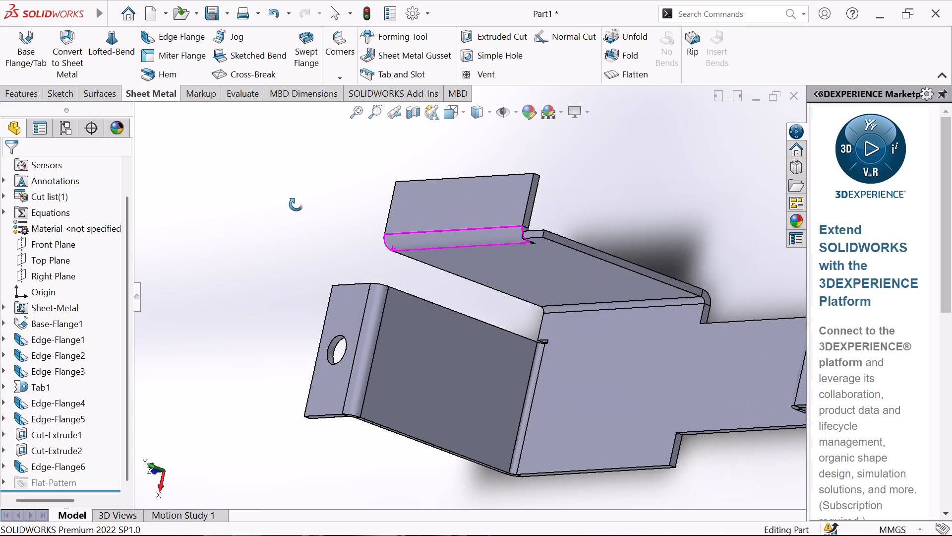
middle_click_drag(296, 204, 310, 207)
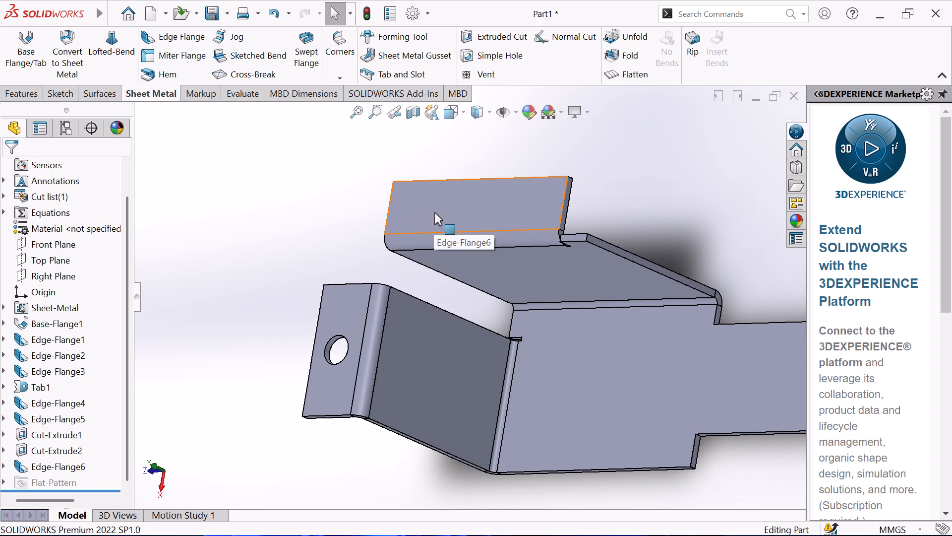
left_click(435, 212)
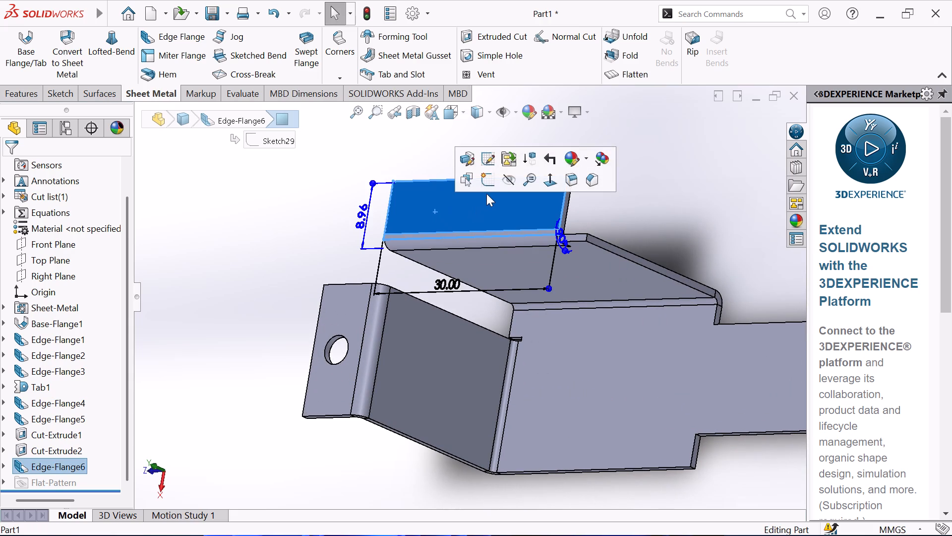
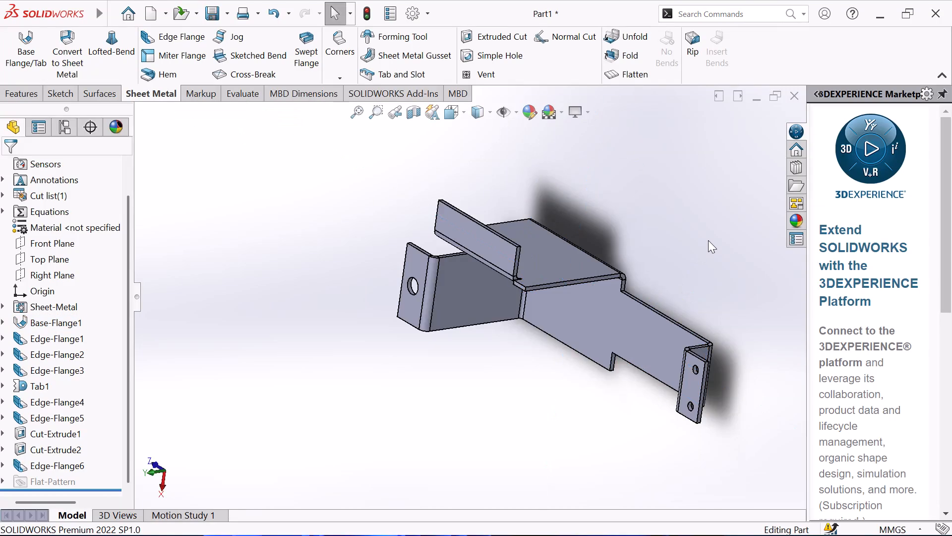
Open a sketch on the flat face of the 30 mm wide side-wall flange.
middle_click_drag(708, 238, 375, 289)
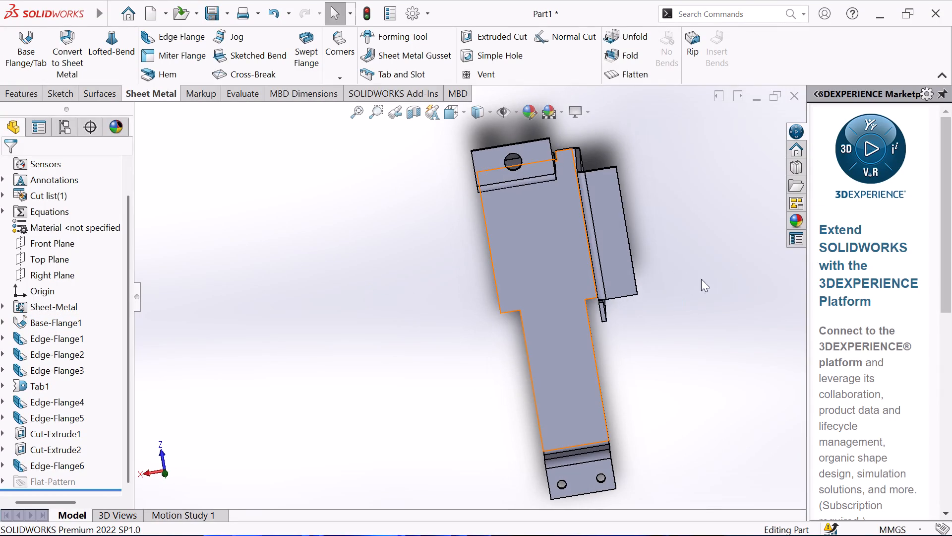
left_click(604, 233)
left_click(653, 202)
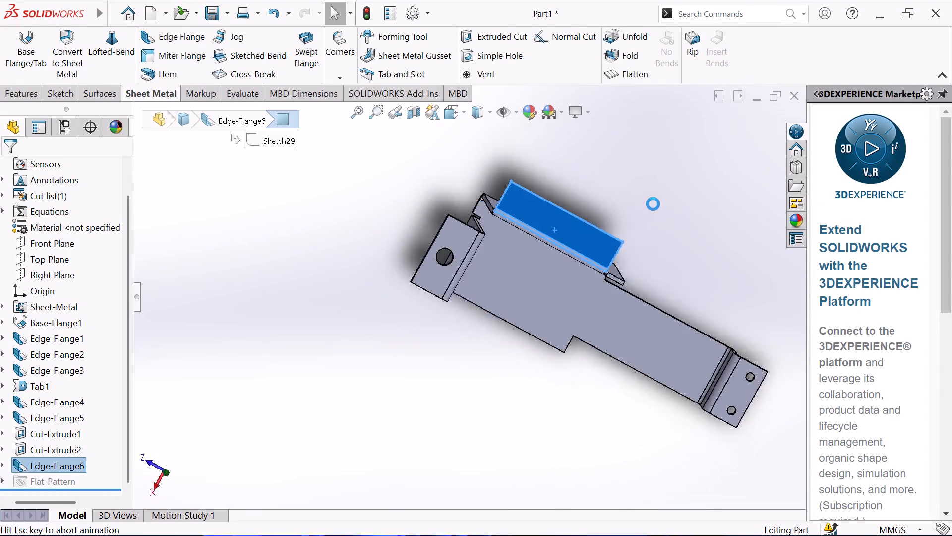
left_click(307, 289)
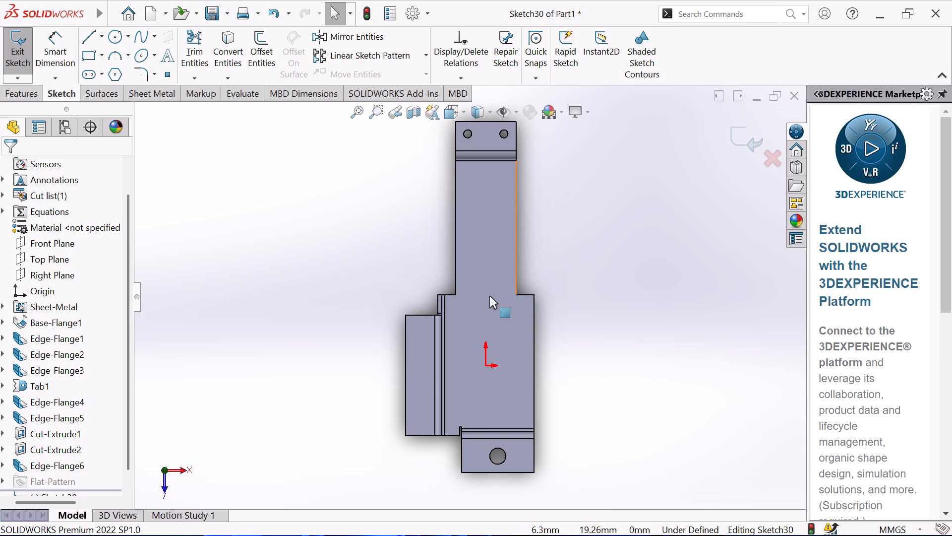
Sketch two circles near the flange's outer corners, about 2.2 mm diameter at the two-hole lip end and 2.7 mm at the other.
scroll(427, 378, "down", 2)
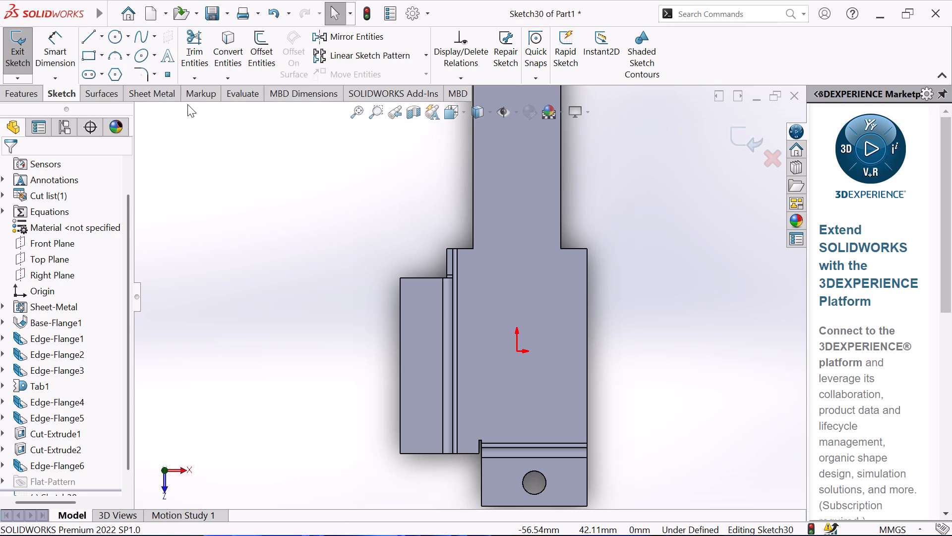
left_click(110, 35)
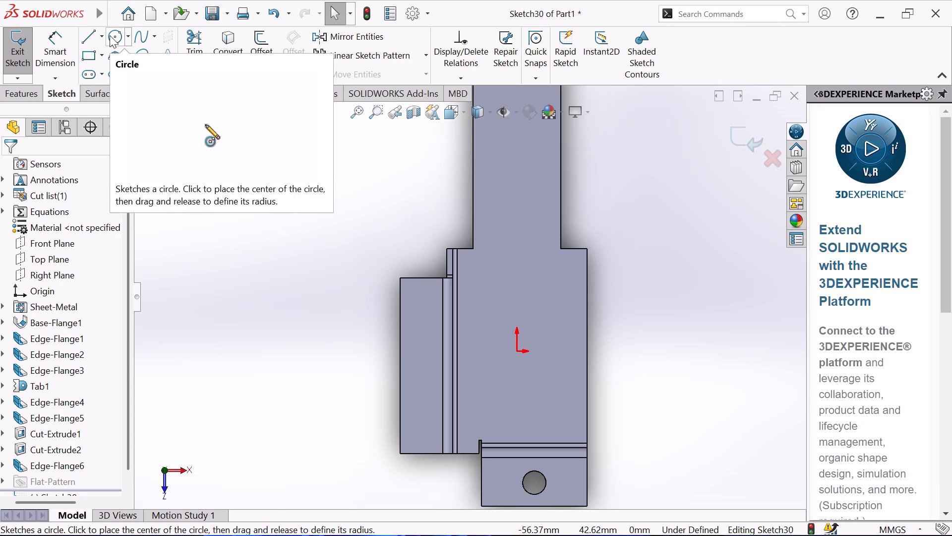
left_click(412, 298)
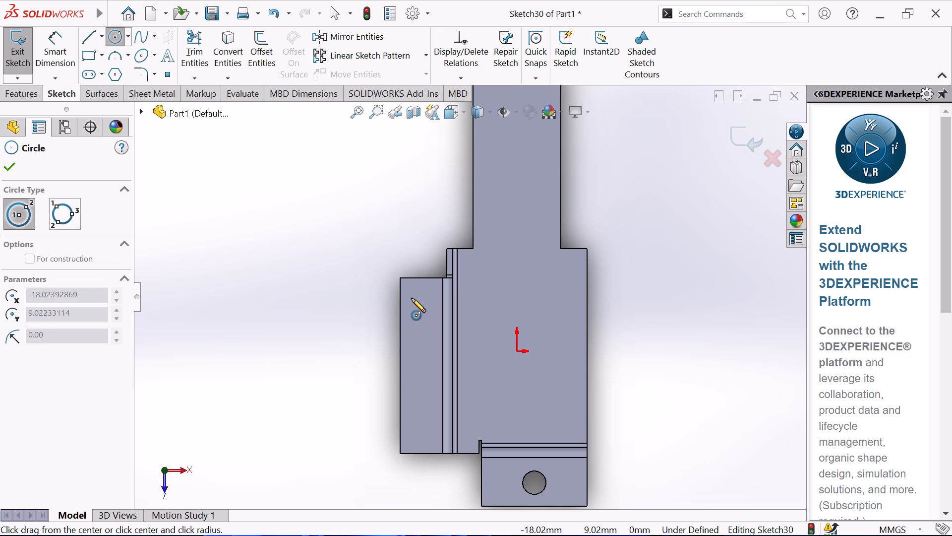
left_click(415, 292)
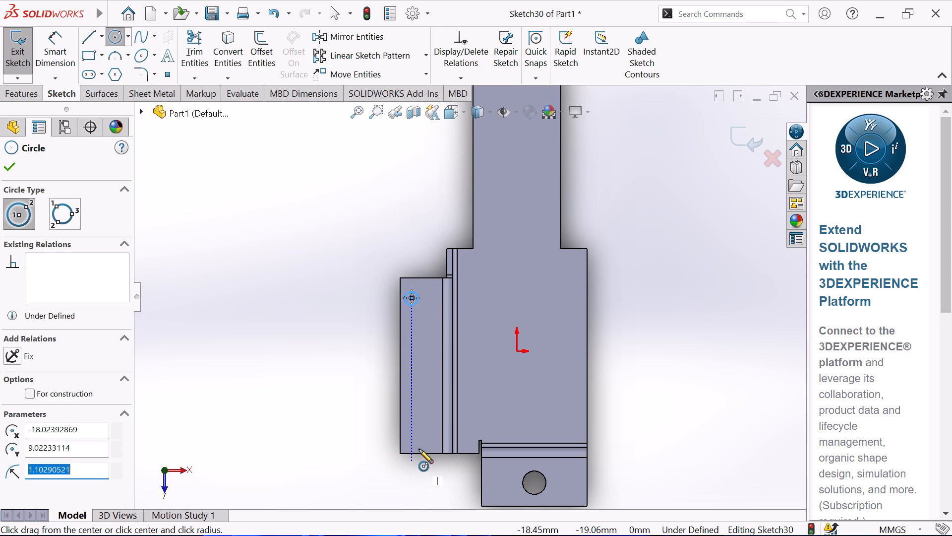
left_click(411, 440)
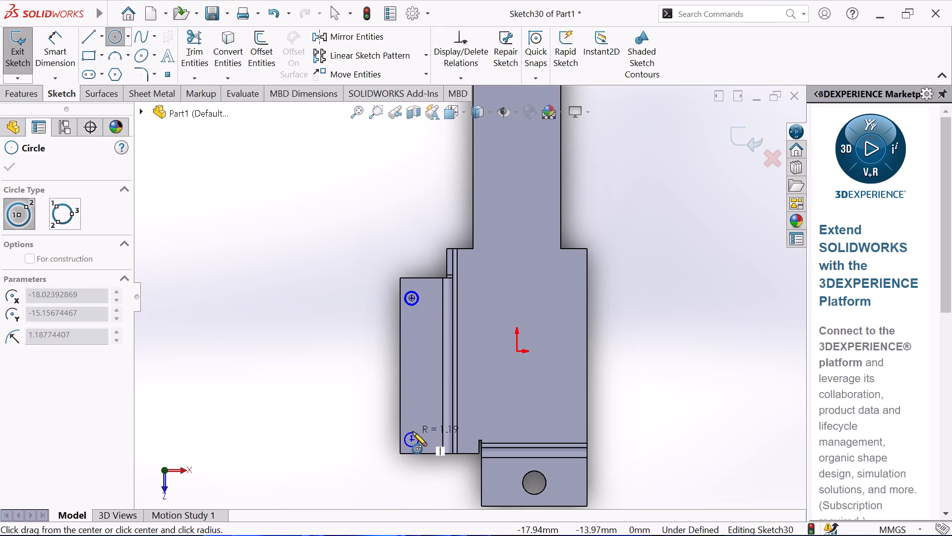
left_click(413, 432)
right_click(368, 395)
left_click(380, 393)
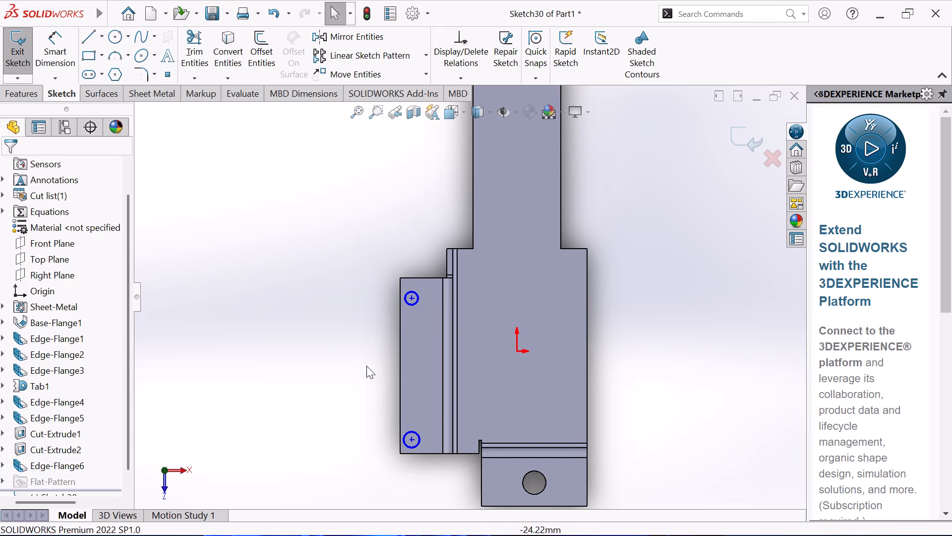
Draw a horizontal centerline about 38 mm long from the midpoint of the flange's outer edge across the part.
left_click(101, 41)
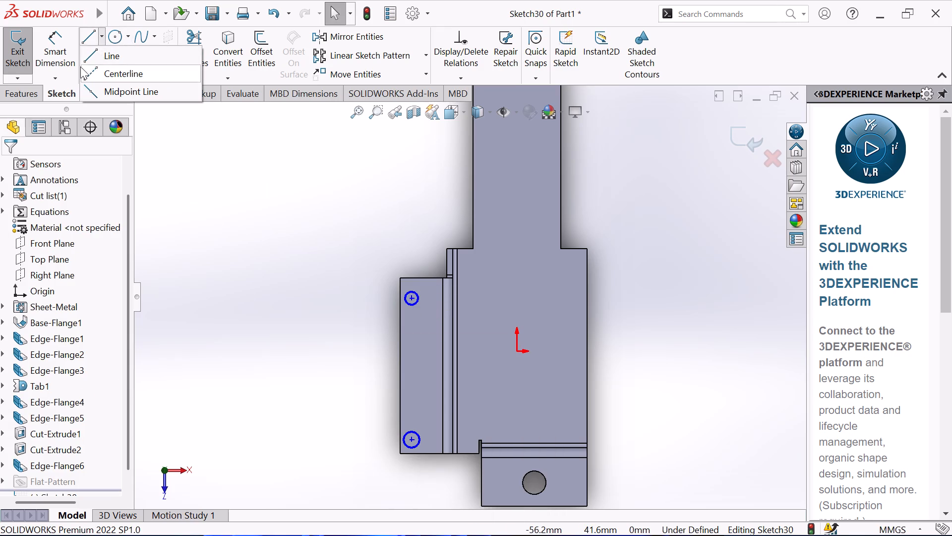
left_click(82, 71)
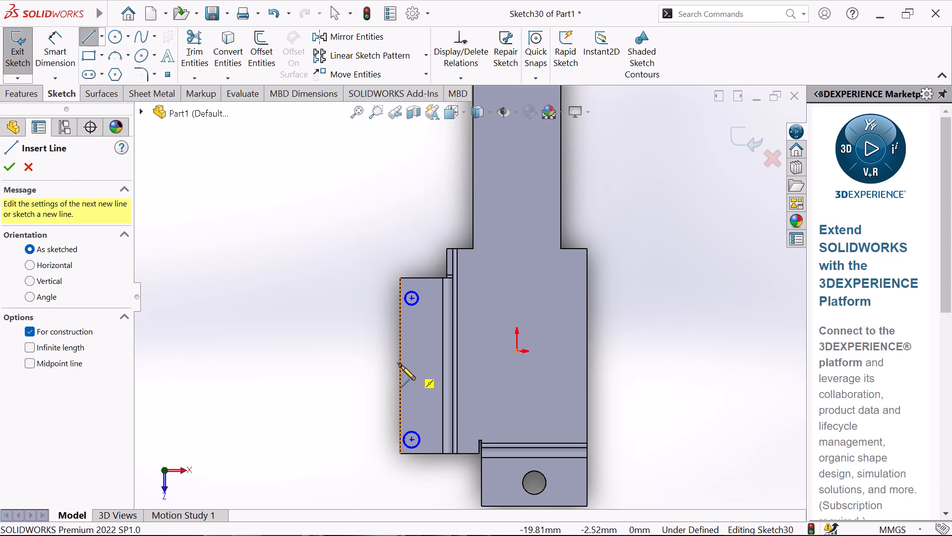
left_click(401, 366)
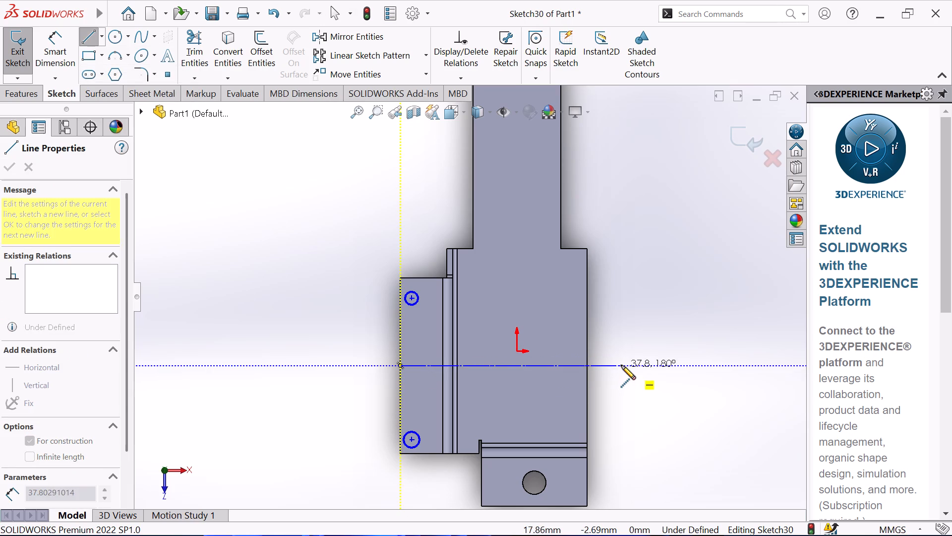
left_click(622, 365)
right_click(631, 321)
left_click(672, 332)
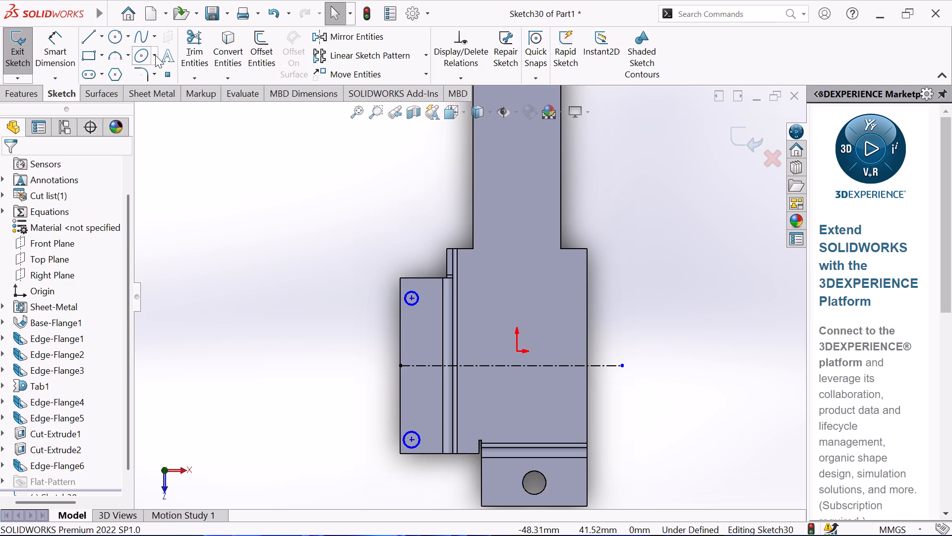
Add a Symmetric relation between the two circle centres about the centerline.
left_click(462, 80)
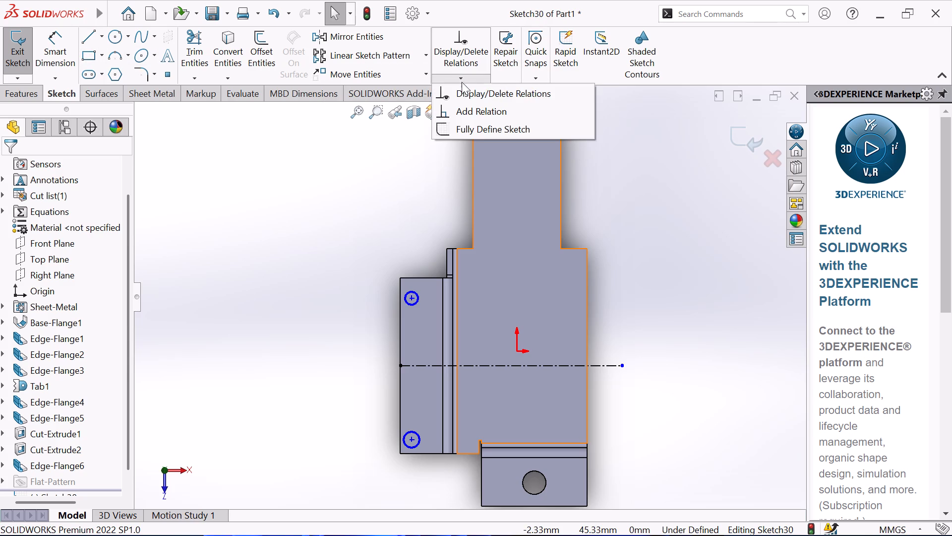
left_click(473, 112)
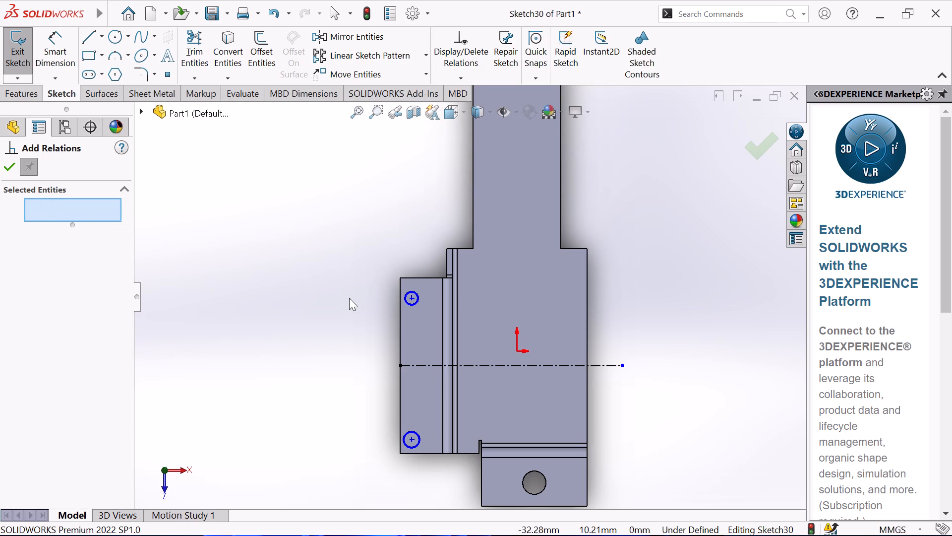
left_click(412, 296)
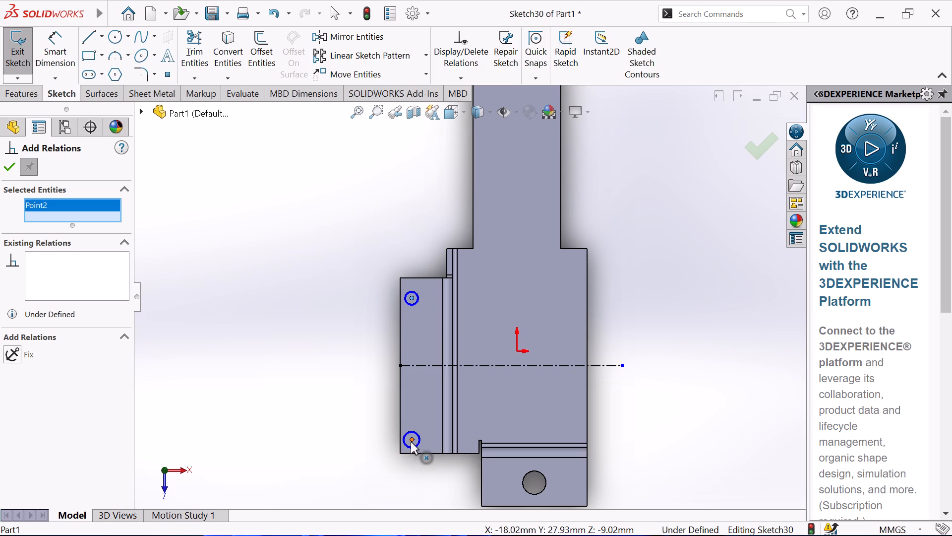
left_click(411, 439)
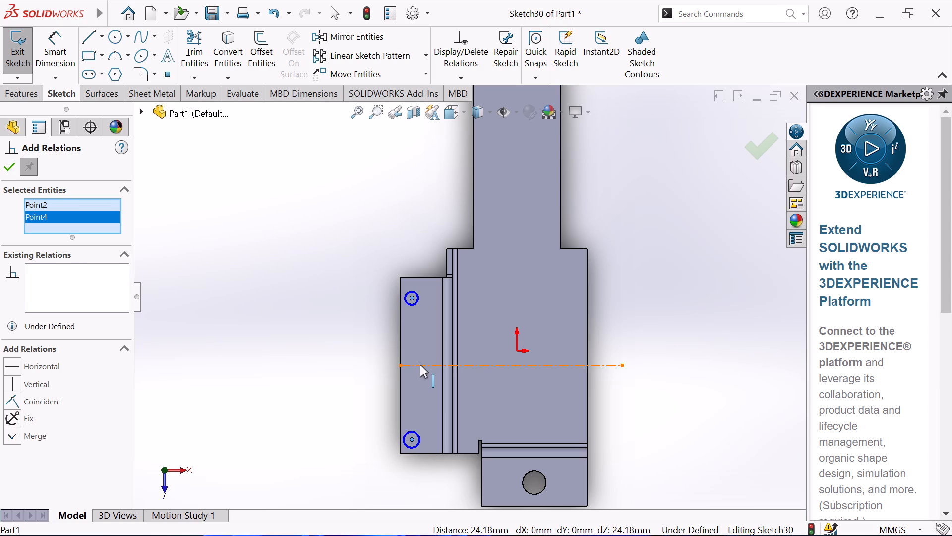
left_click(420, 364)
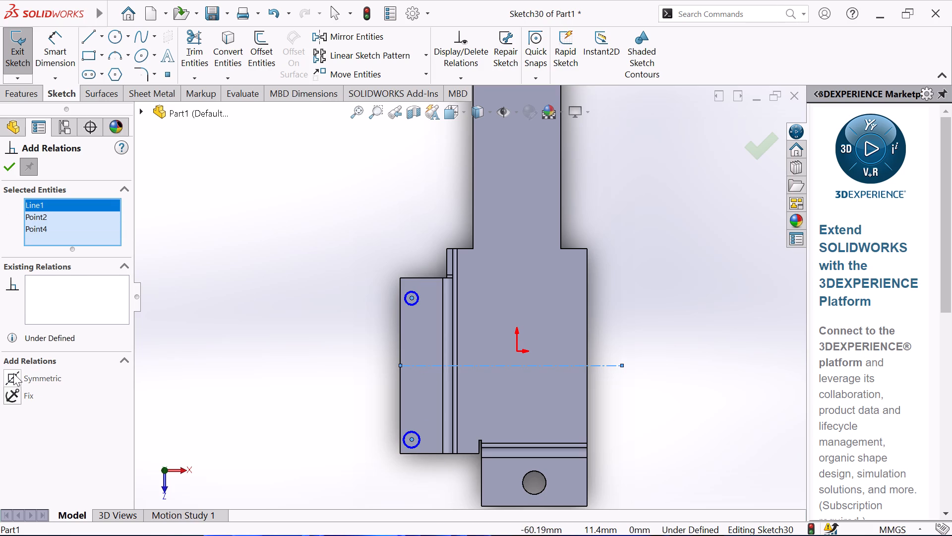
left_click(13, 373)
left_click(5, 170)
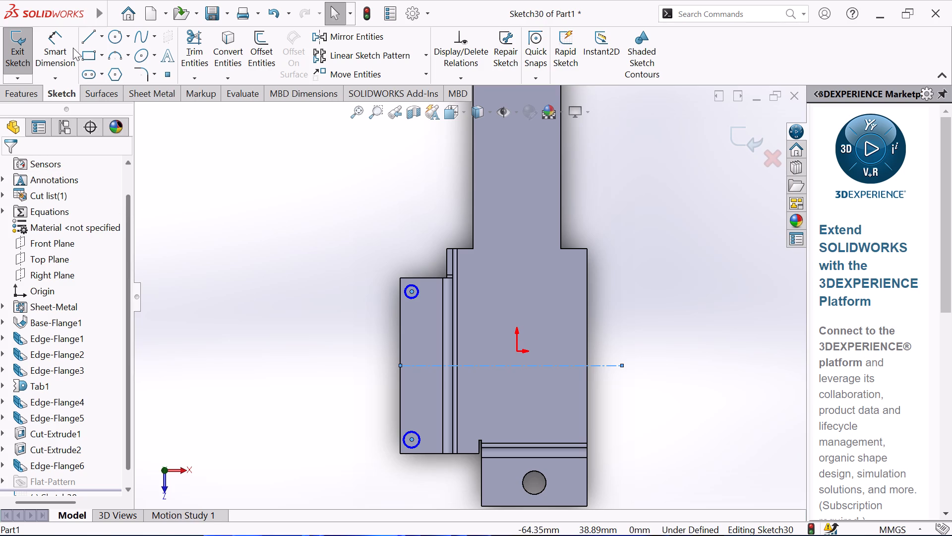
Dimension the circle nearest the two-hole lip 3 mm from the flange's adjacent short edge.
left_click(56, 57)
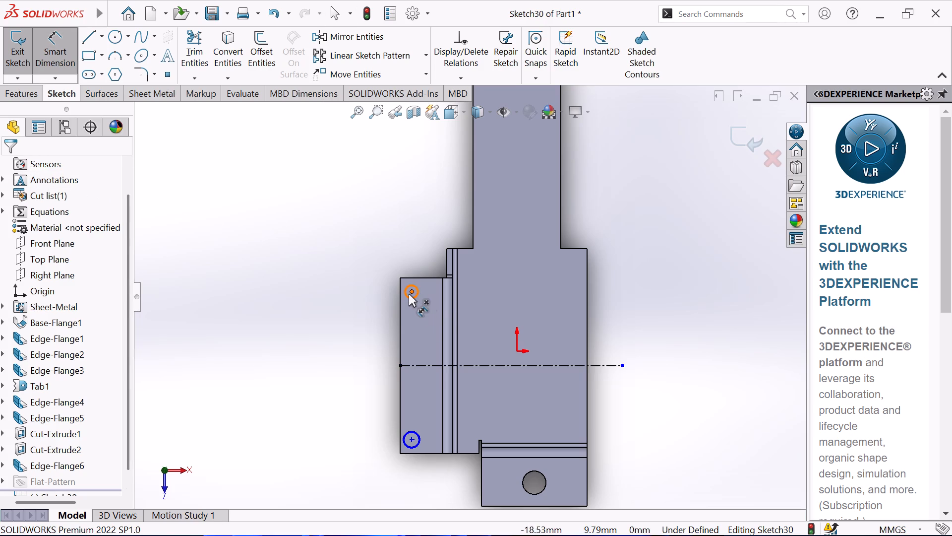
left_click(408, 295)
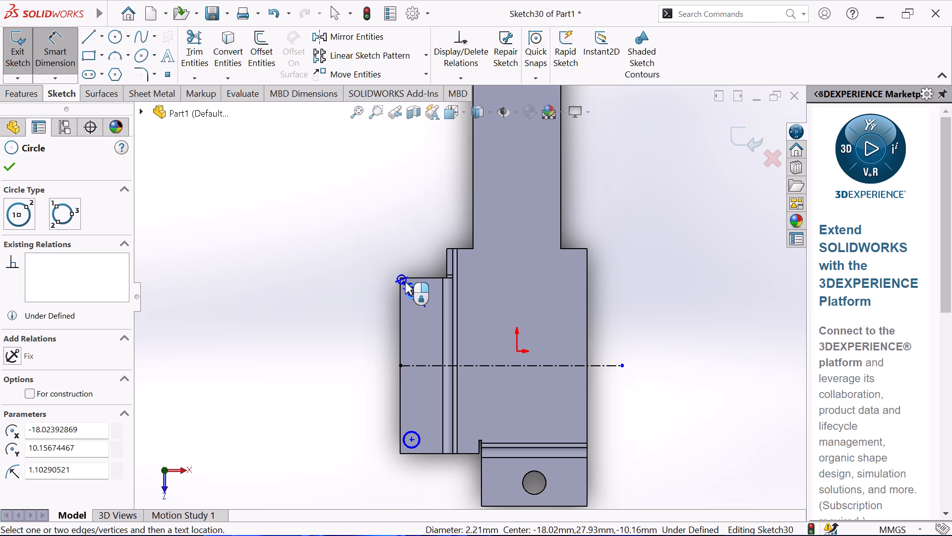
left_click(409, 279)
left_click(375, 281)
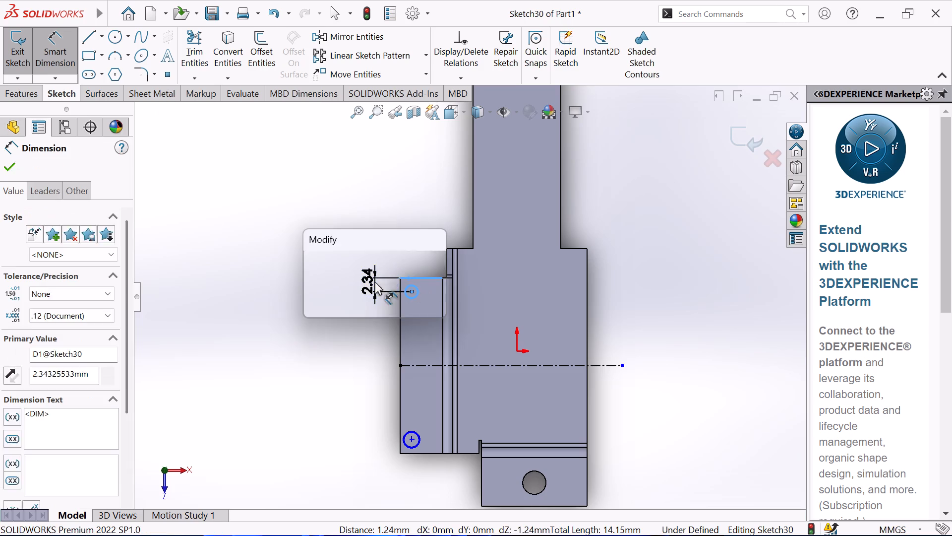
key("3")
key("Return")
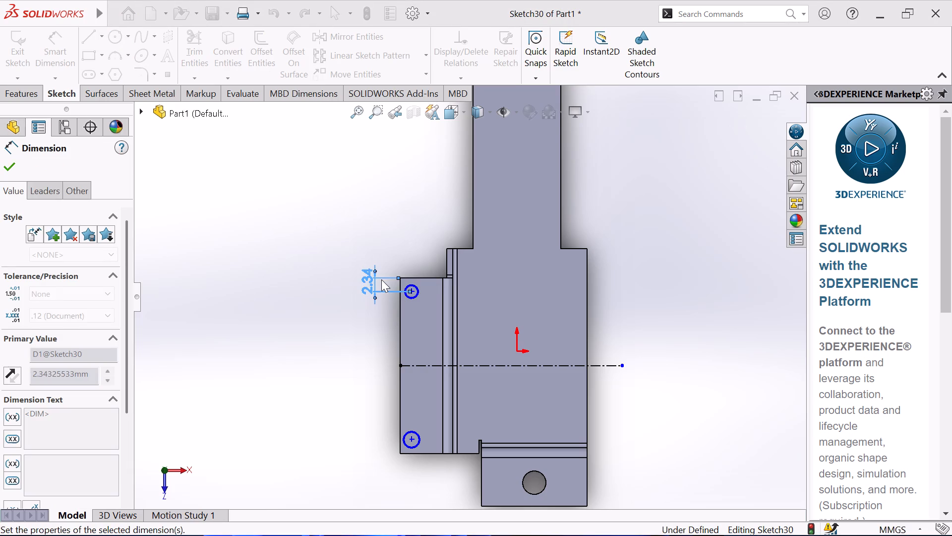
Dimension the circle nearest the 4 mm hole flange 3 mm from the long outer edge.
left_click(399, 433)
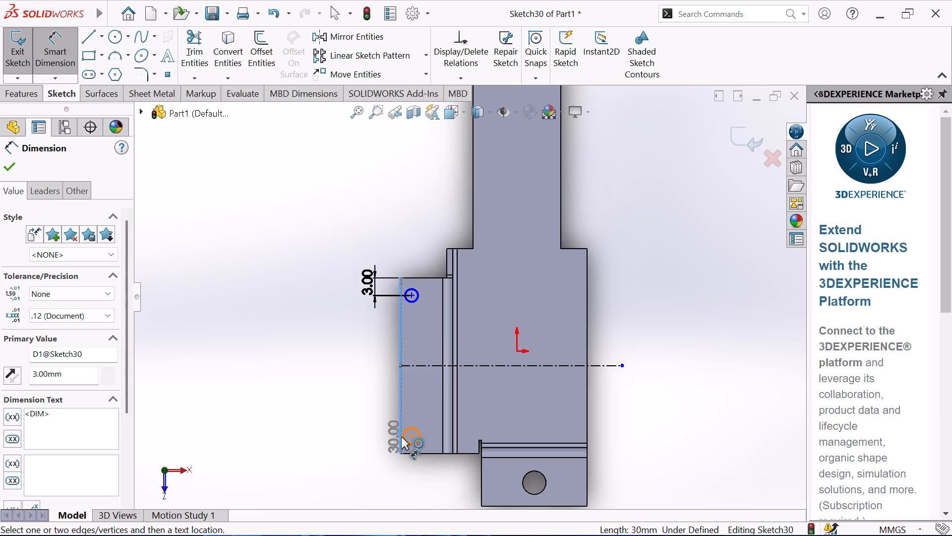
left_click(402, 437)
left_click(405, 469)
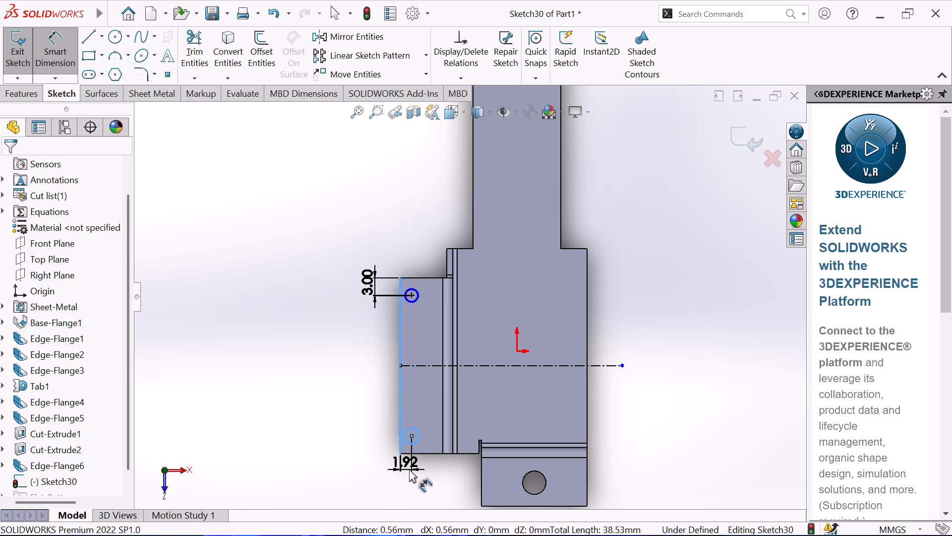
key("3")
key("Return")
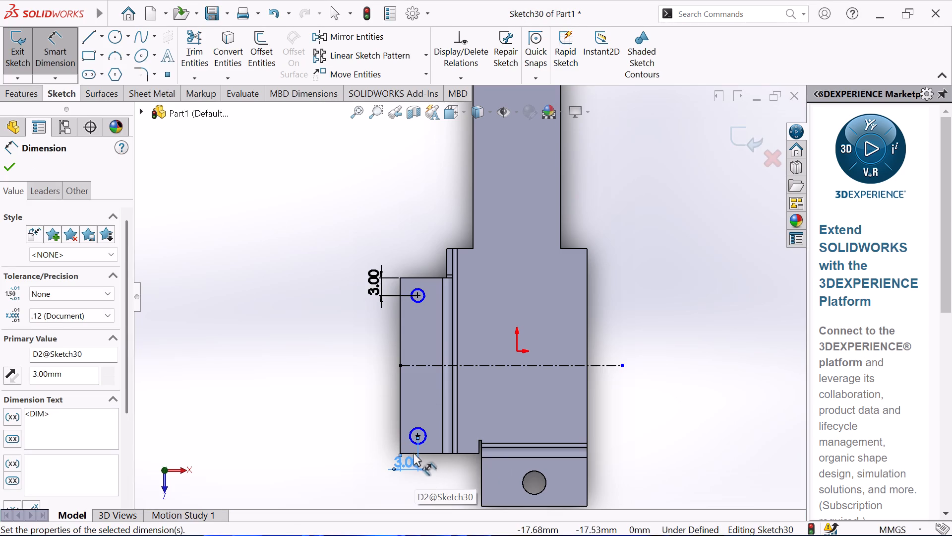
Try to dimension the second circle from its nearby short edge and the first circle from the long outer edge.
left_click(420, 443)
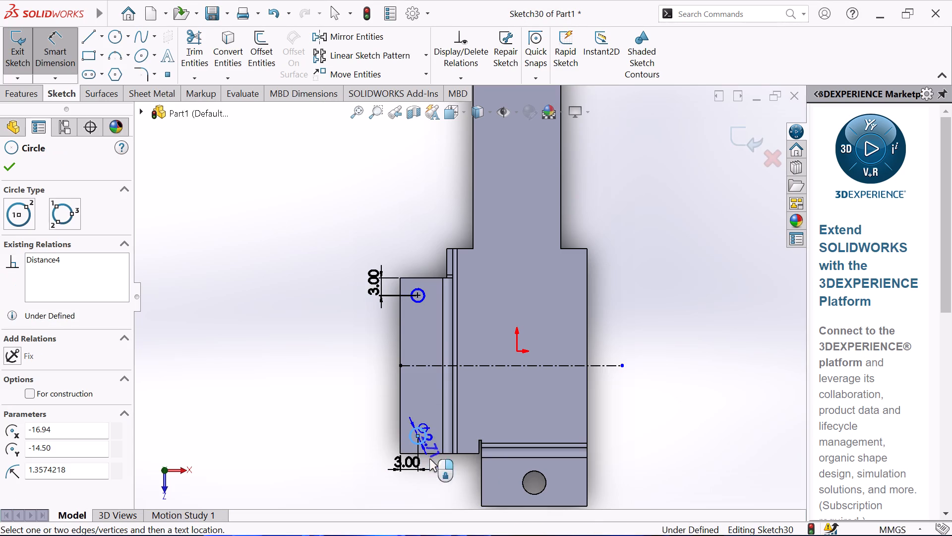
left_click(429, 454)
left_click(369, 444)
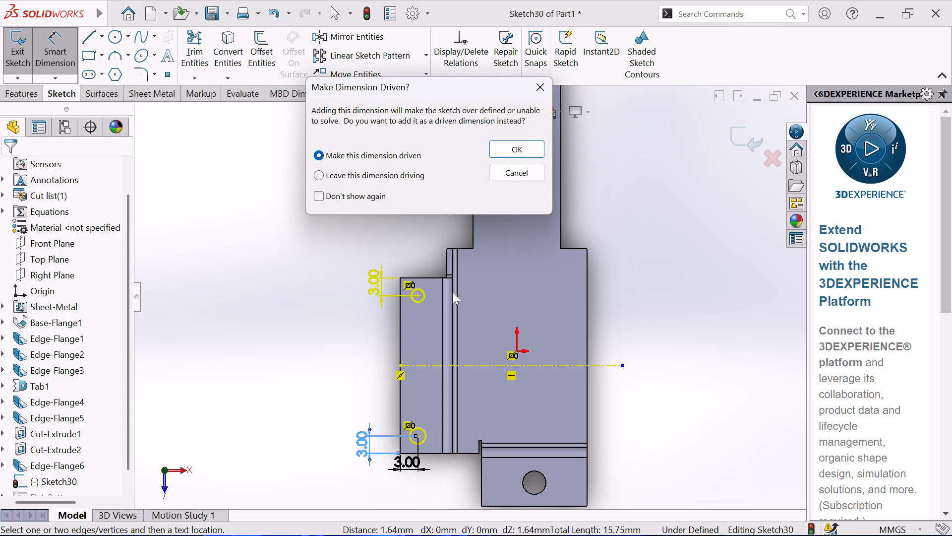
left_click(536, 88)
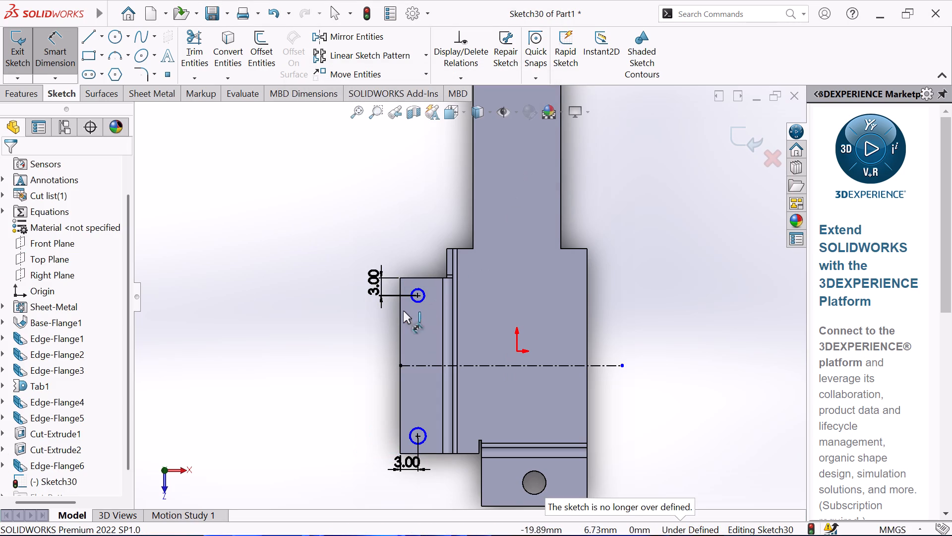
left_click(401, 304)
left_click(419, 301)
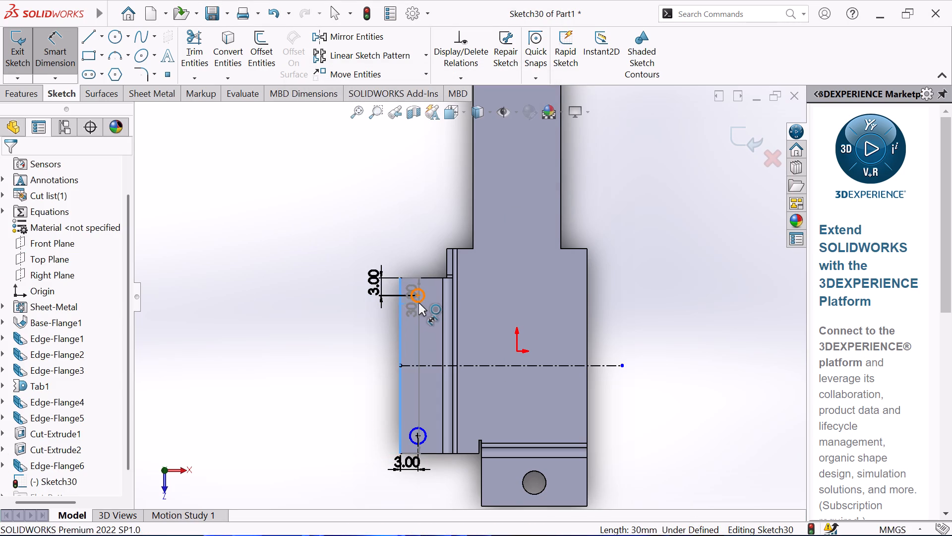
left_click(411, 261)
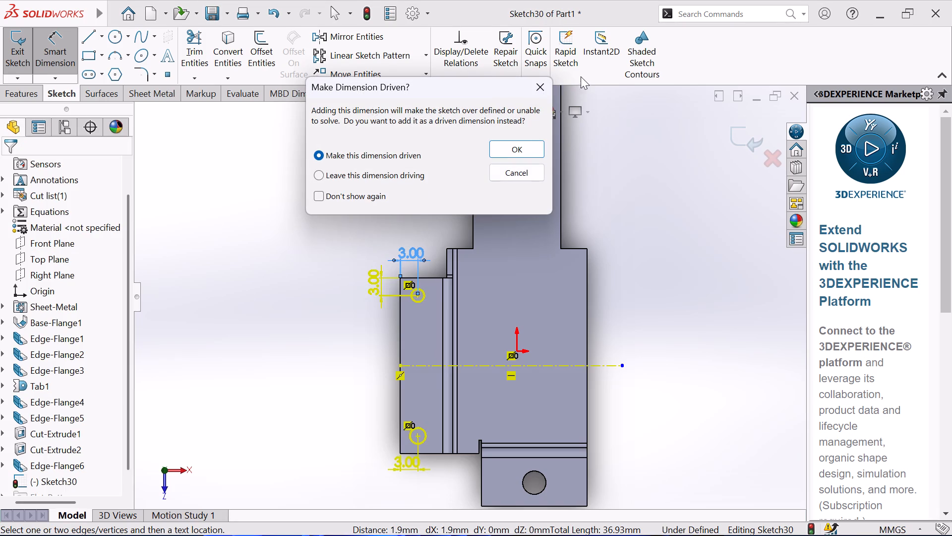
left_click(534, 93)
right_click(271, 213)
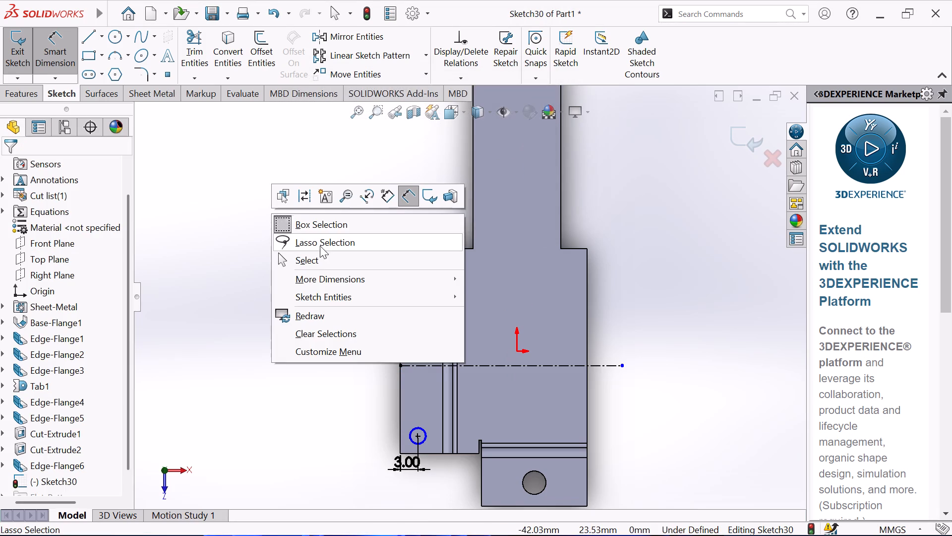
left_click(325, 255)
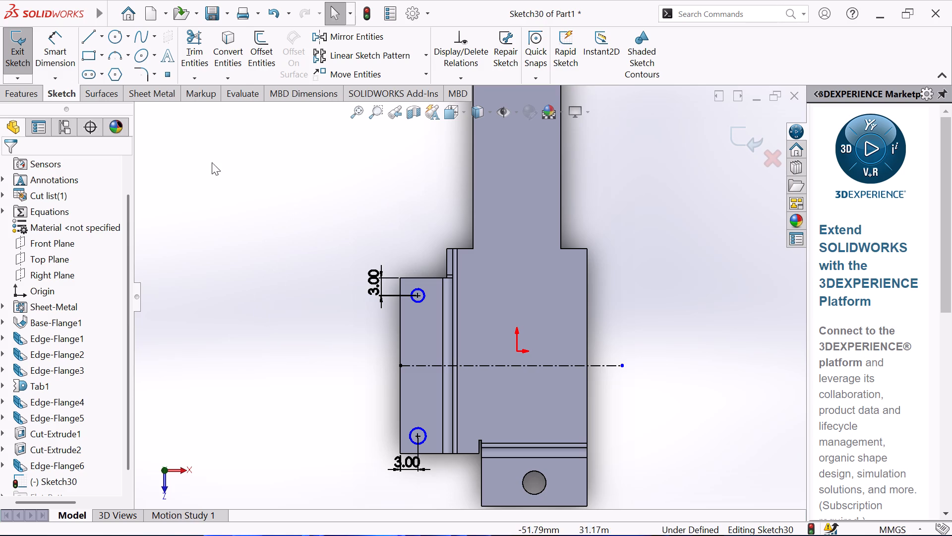
Dimension both circles on the side-wall flange with a diameter of 2 mm each.
left_click(55, 42)
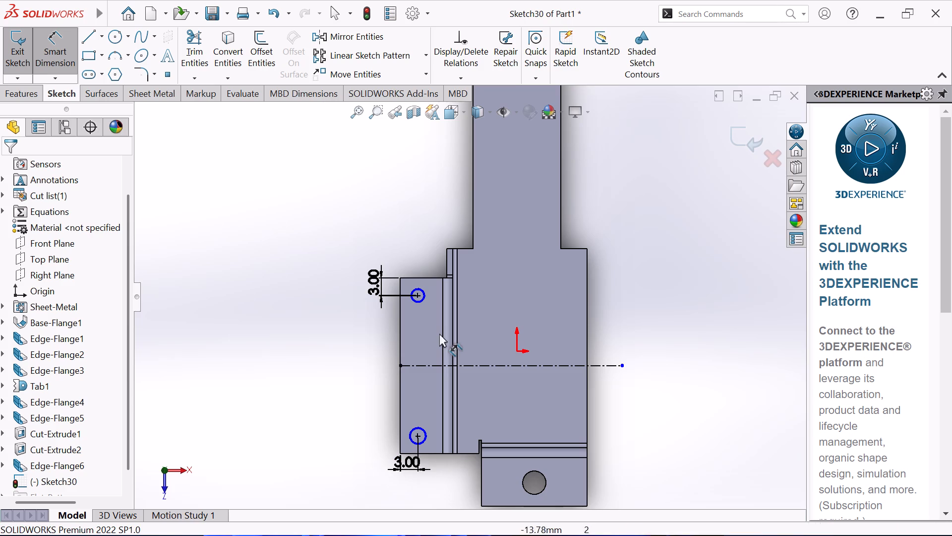
left_click(427, 297)
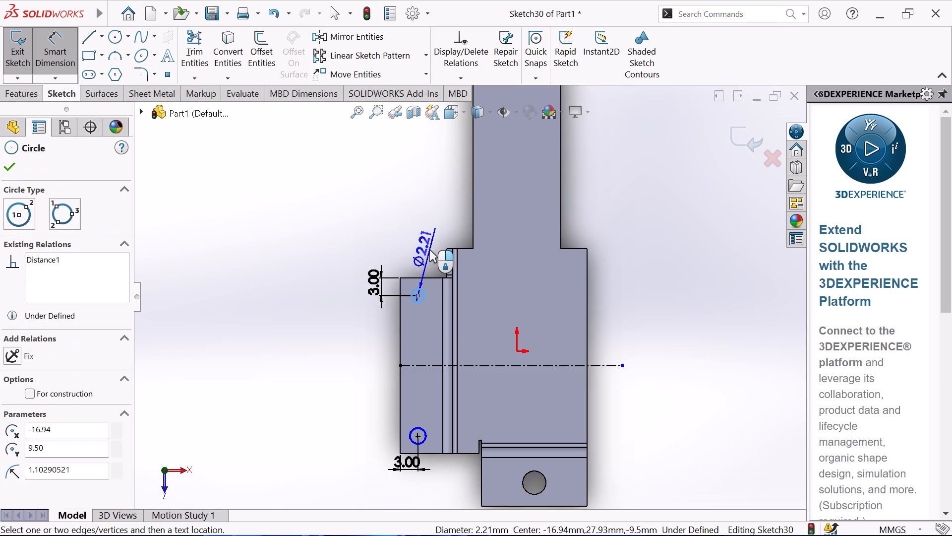
left_click(429, 250)
key("2")
key("Return")
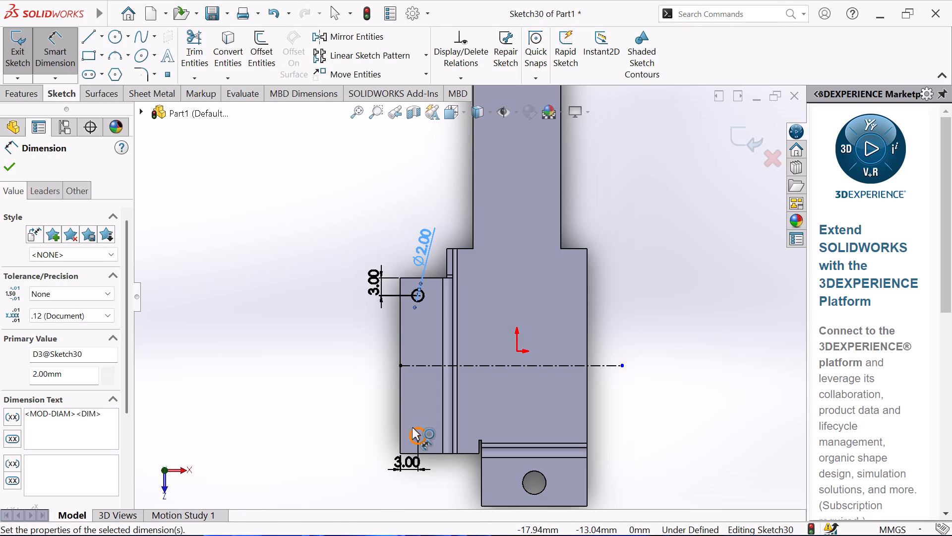
left_click(412, 427)
left_click(349, 416)
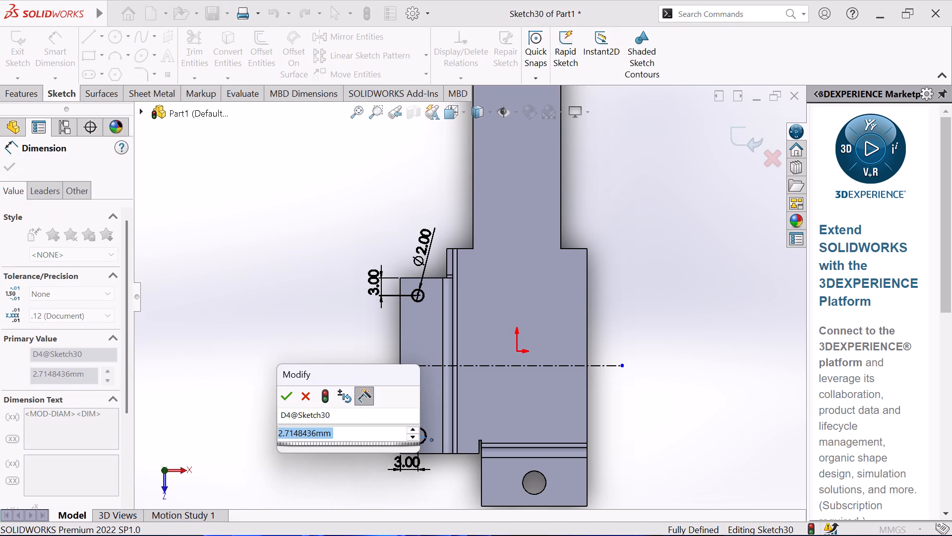
key("2")
key("Return")
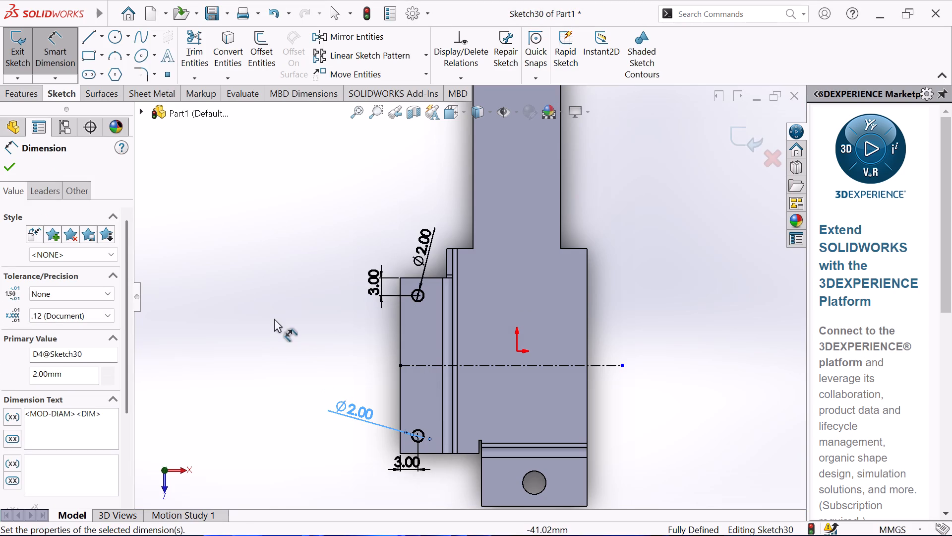
right_click(274, 319)
left_click(317, 363)
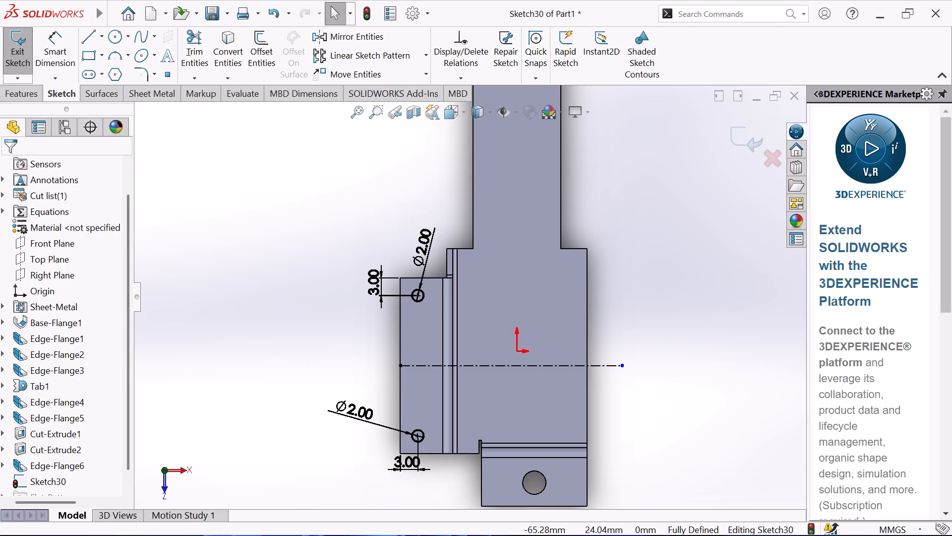
Cut-extrude the two 2 mm circles through the side-wall flange, Blind 10 mm deep with Normal cut on.
left_click(6, 103)
left_click(17, 94)
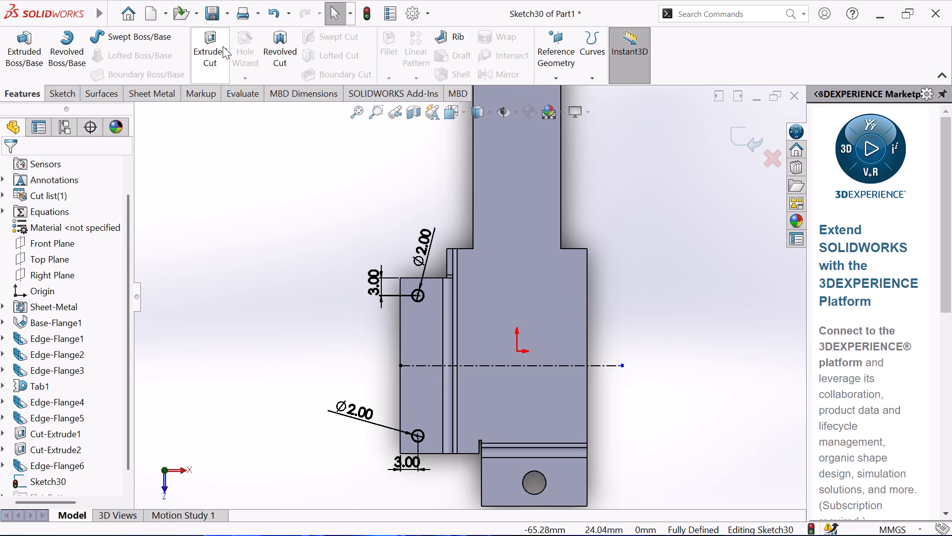
left_click(223, 46)
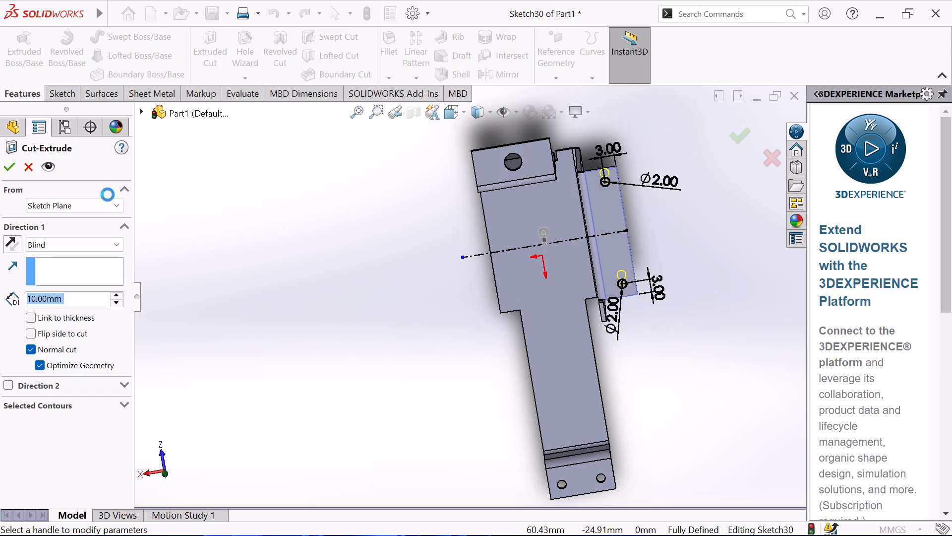
left_click(0, 164)
left_click(7, 166)
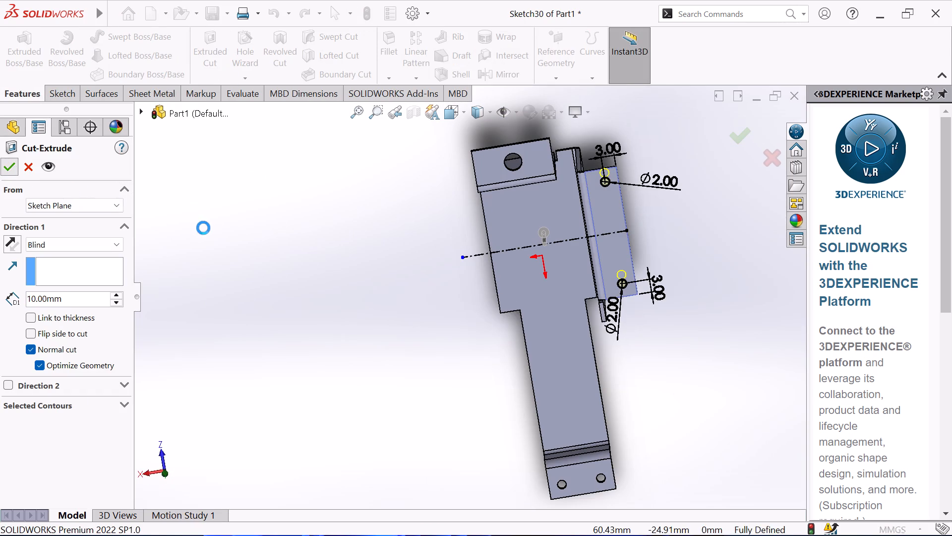
left_click(205, 228)
Examine the finished sheet metal part from all sides, checking its flanges, bends, lips and holes.
middle_click_drag(254, 237, 256, 202)
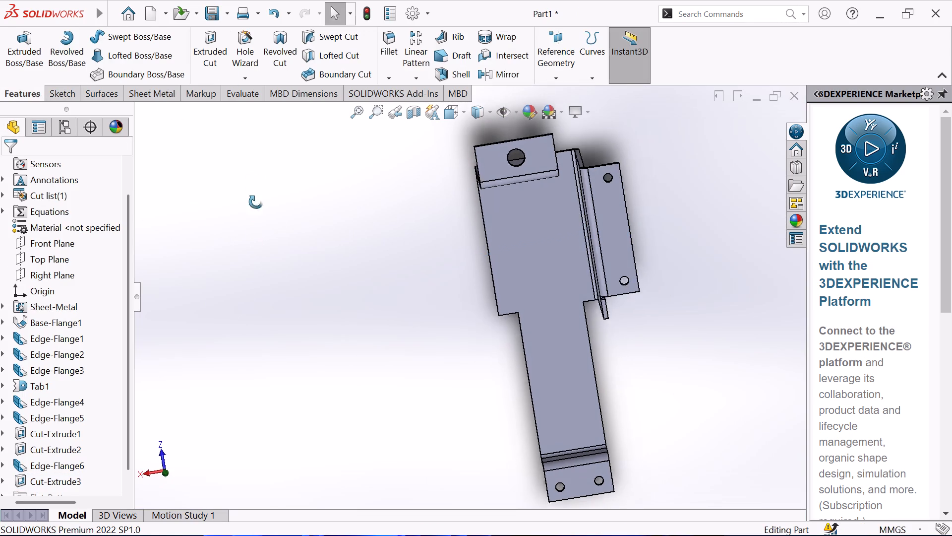
middle_click_drag(256, 202, 229, 214)
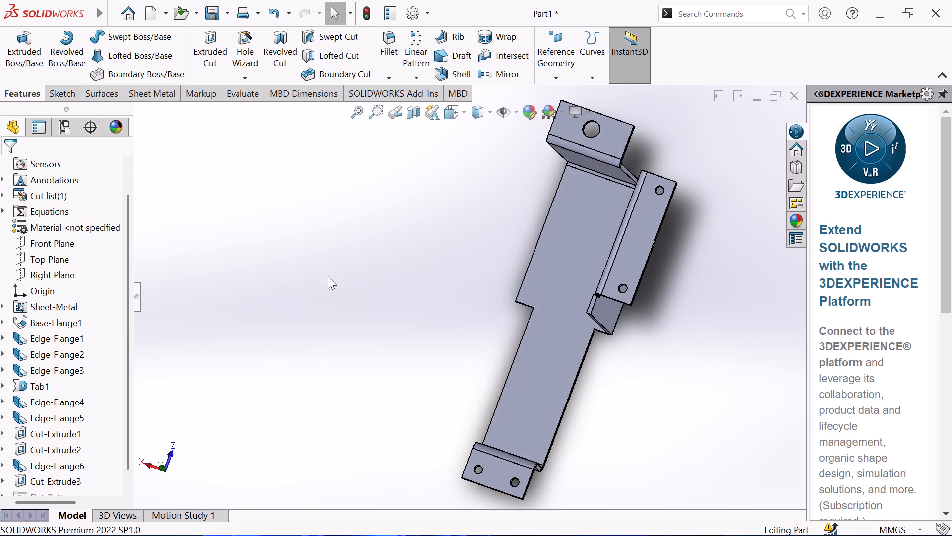
scroll(663, 302, "up", 1)
middle_click_drag(666, 302, 710, 245)
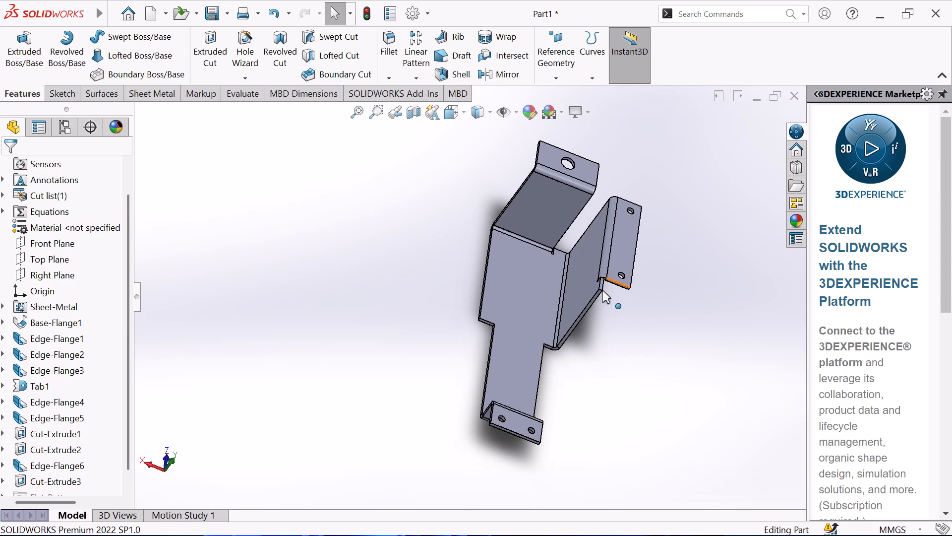
scroll(577, 293, "down", 2)
middle_click_drag(397, 283, 413, 221)
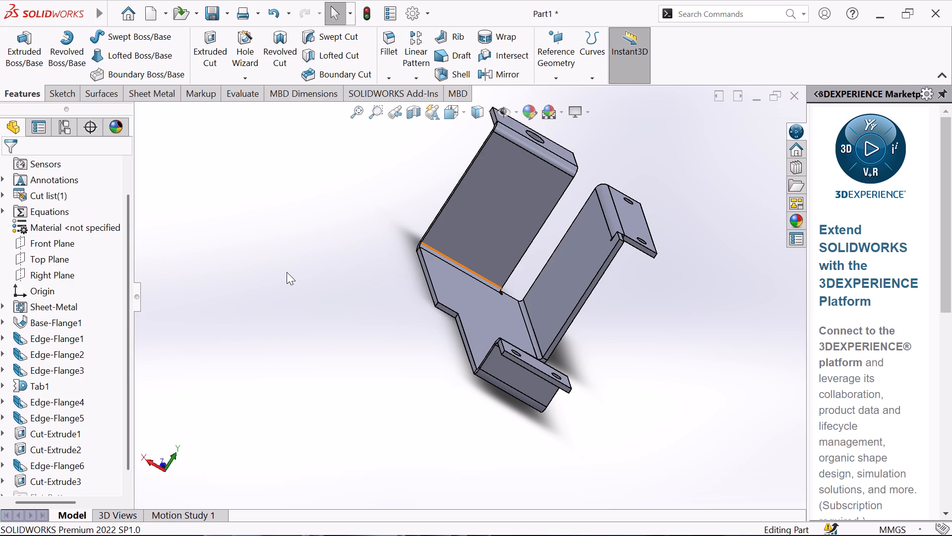
middle_click_drag(270, 260, 182, 208)
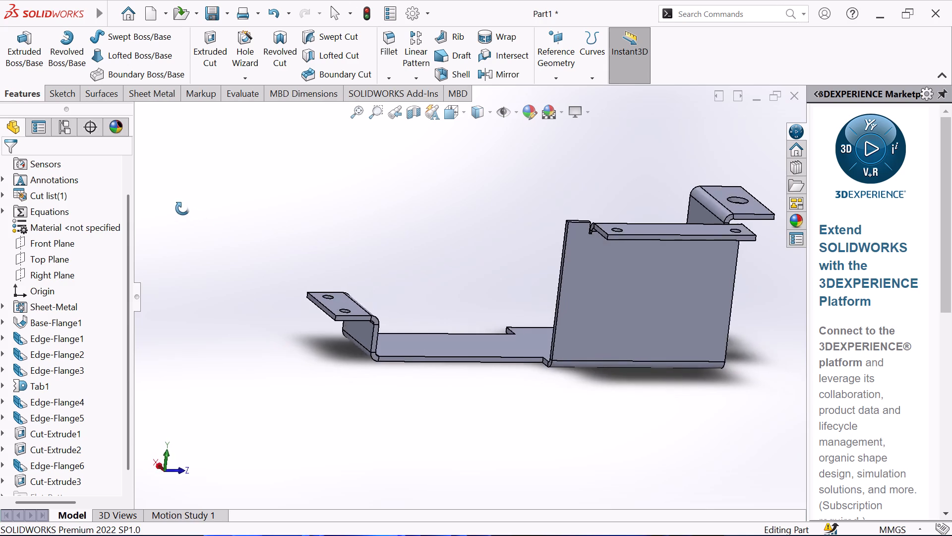
middle_click_drag(182, 208, 141, 215)
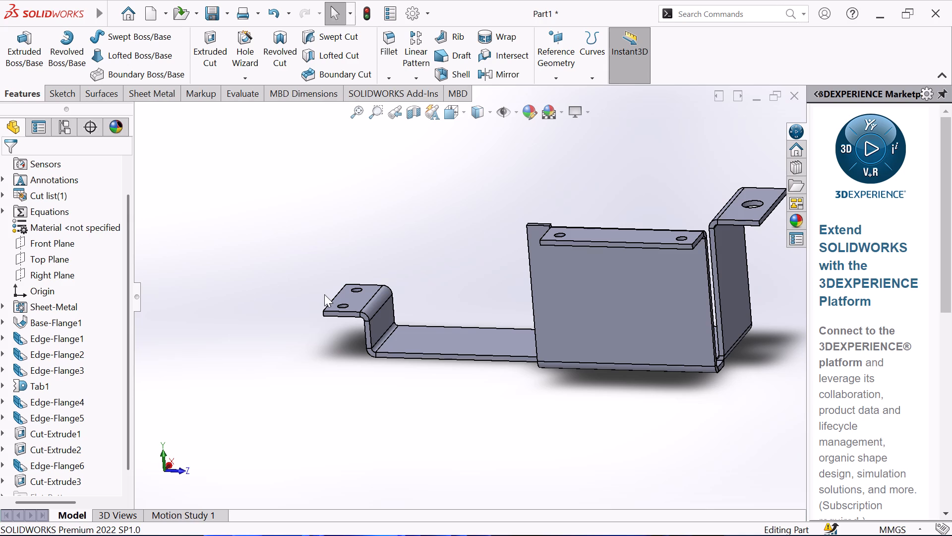
middle_click_drag(324, 294, 286, 331)
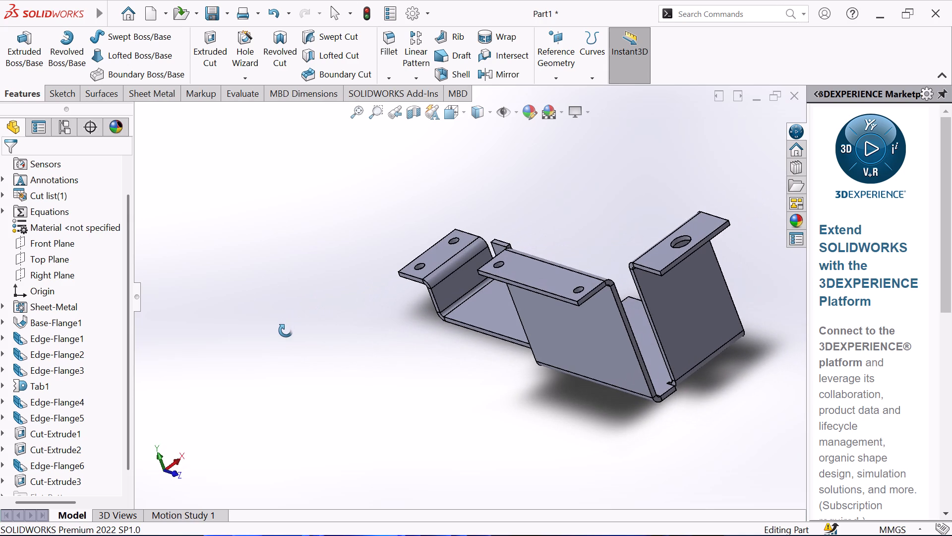
middle_click_drag(286, 331, 293, 408)
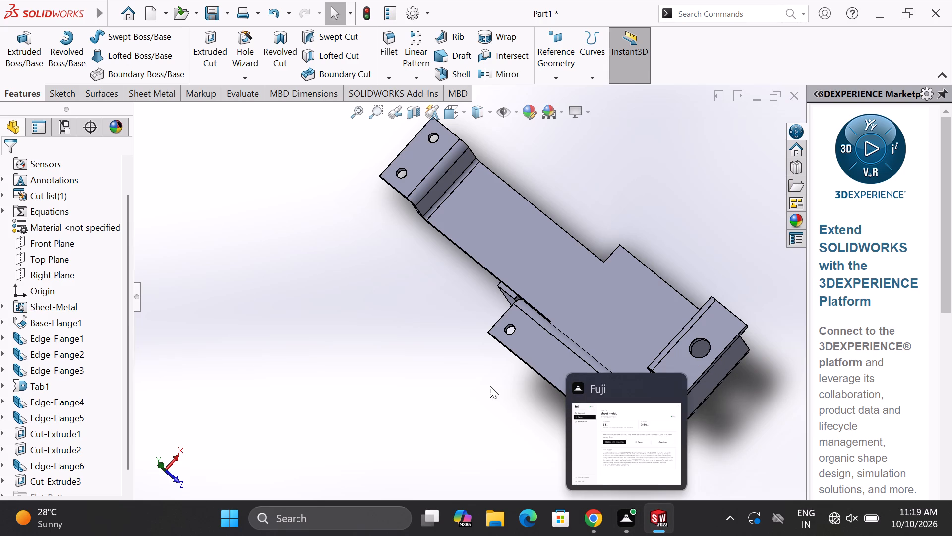
middle_click_drag(475, 360, 491, 322)
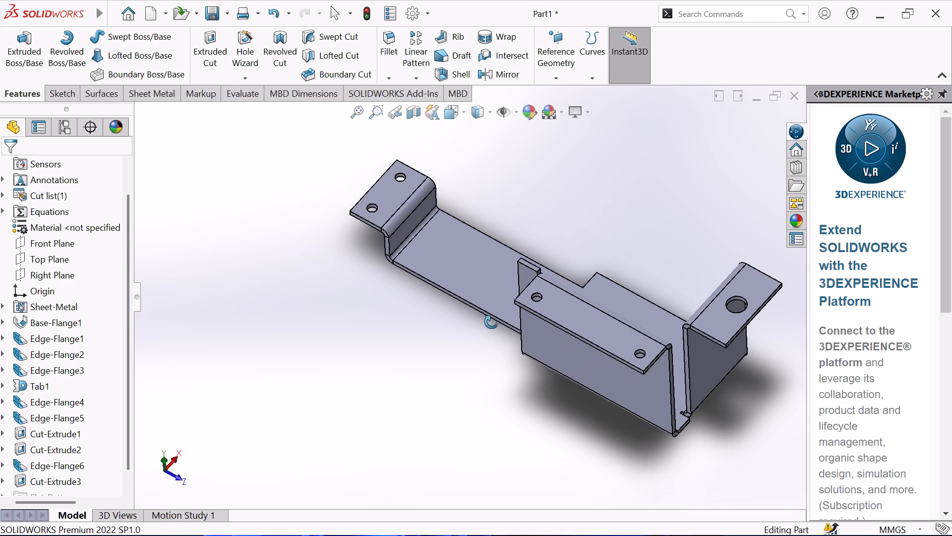
middle_click_drag(491, 322, 533, 259)
middle_click_drag(537, 251, 539, 243)
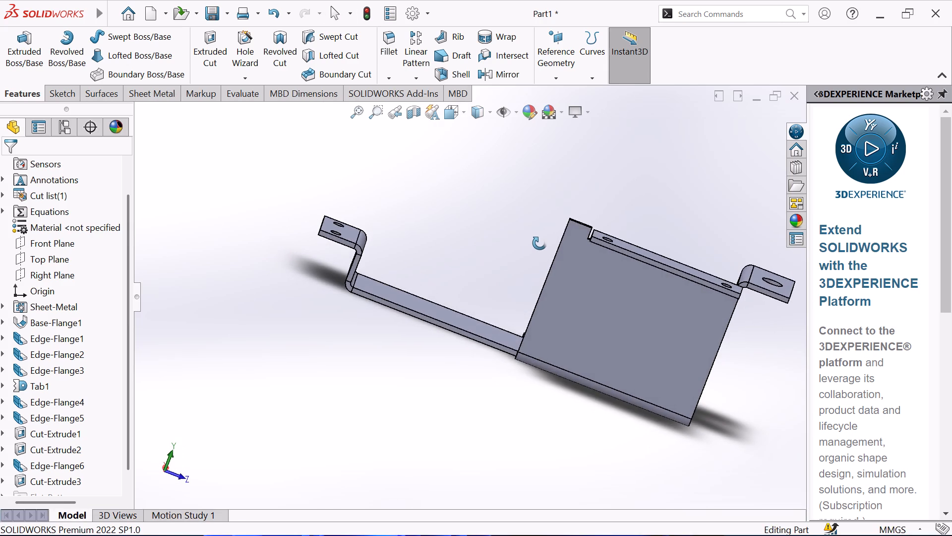
middle_click_drag(539, 243, 541, 231)
middle_click_drag(542, 229, 496, 243)
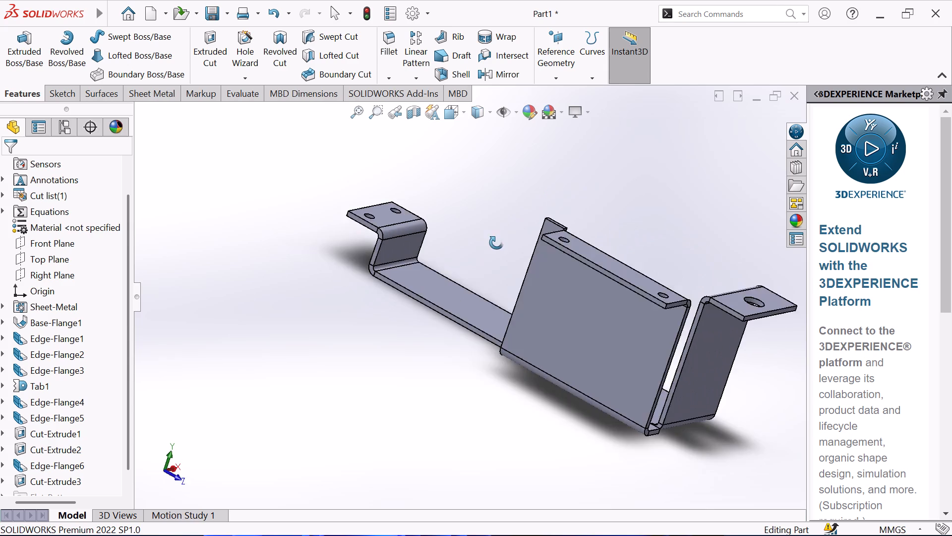
middle_click_drag(496, 243, 493, 245)
middle_click_drag(410, 301, 412, 143)
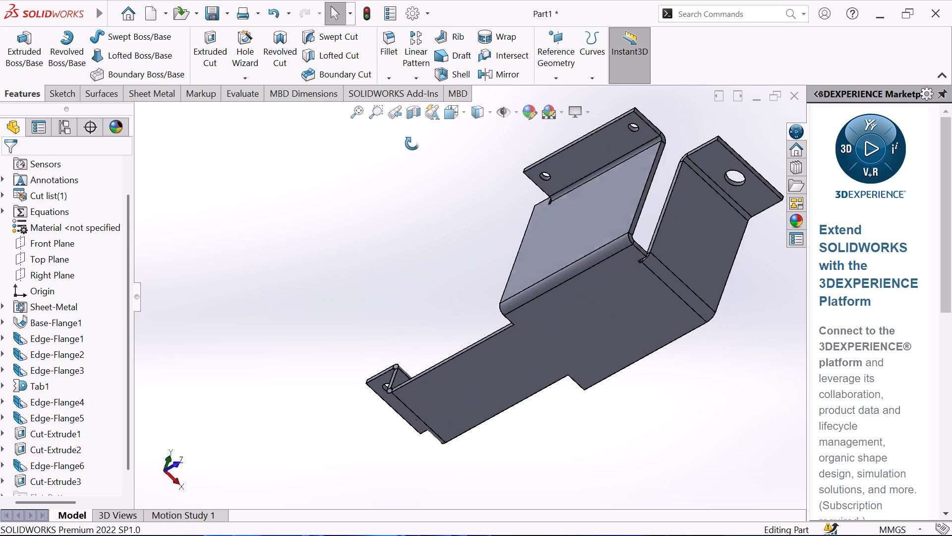
middle_click_drag(412, 143, 324, 244)
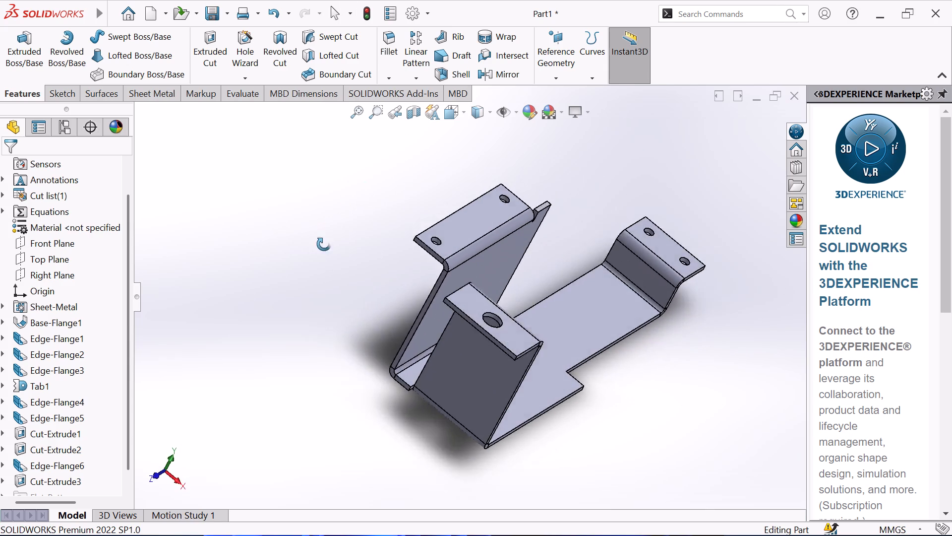
middle_click_drag(324, 244, 303, 275)
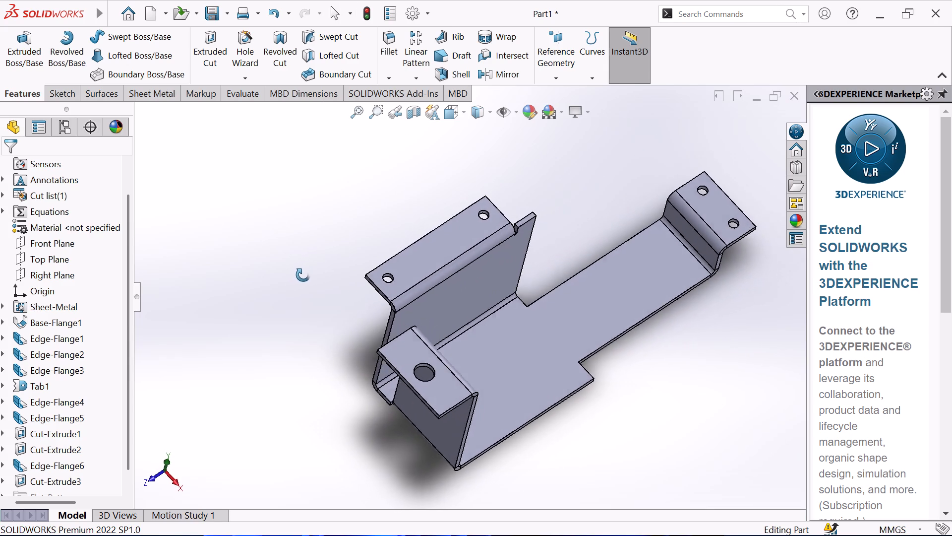
middle_click_drag(303, 275, 312, 270)
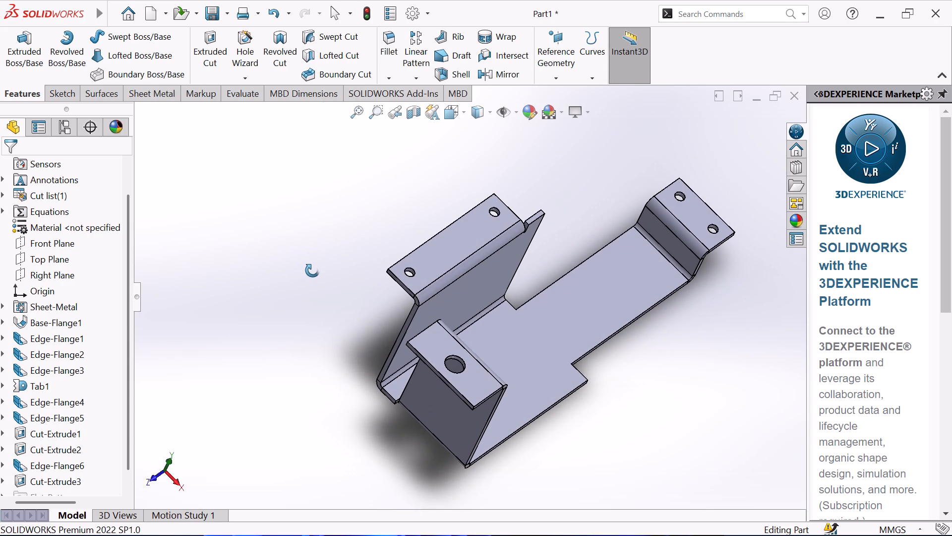
middle_click_drag(312, 270, 269, 274)
middle_click_drag(271, 269, 289, 247)
middle_click_drag(291, 246, 295, 243)
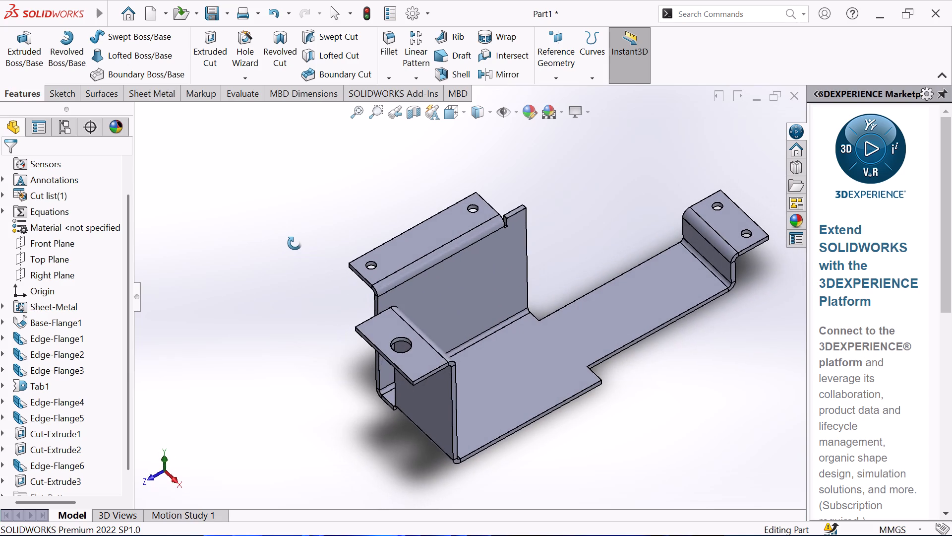
middle_click_drag(295, 243, 300, 241)
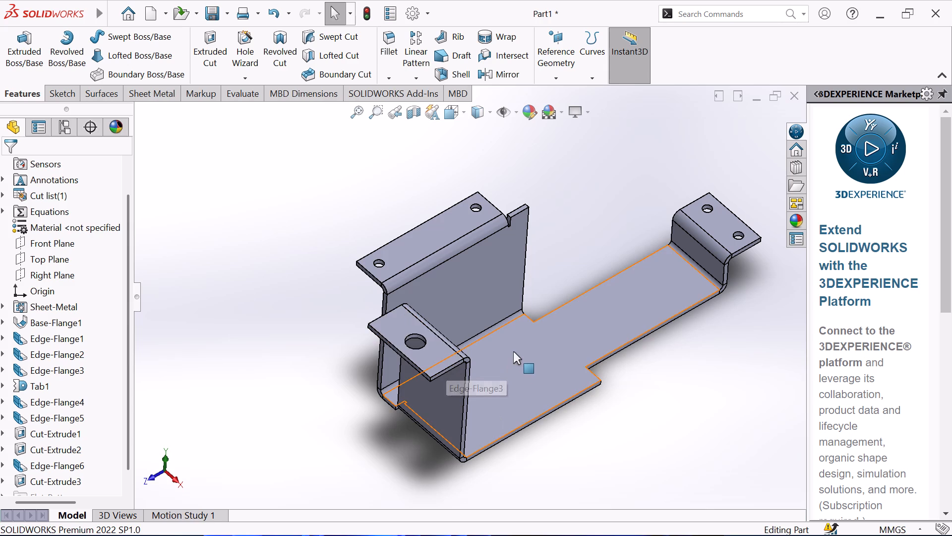
scroll(518, 344, "up", 1)
middle_click_drag(518, 344, 428, 389)
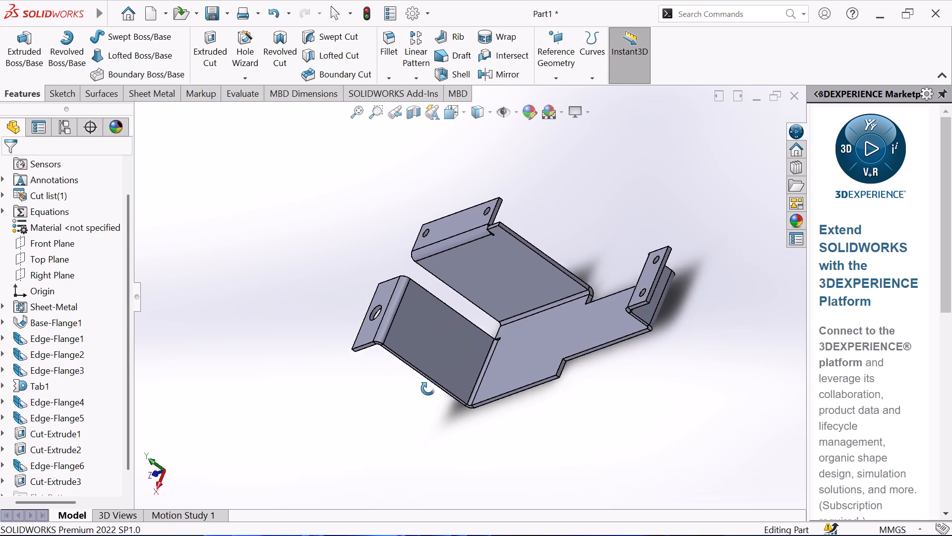
middle_click_drag(428, 389, 482, 352)
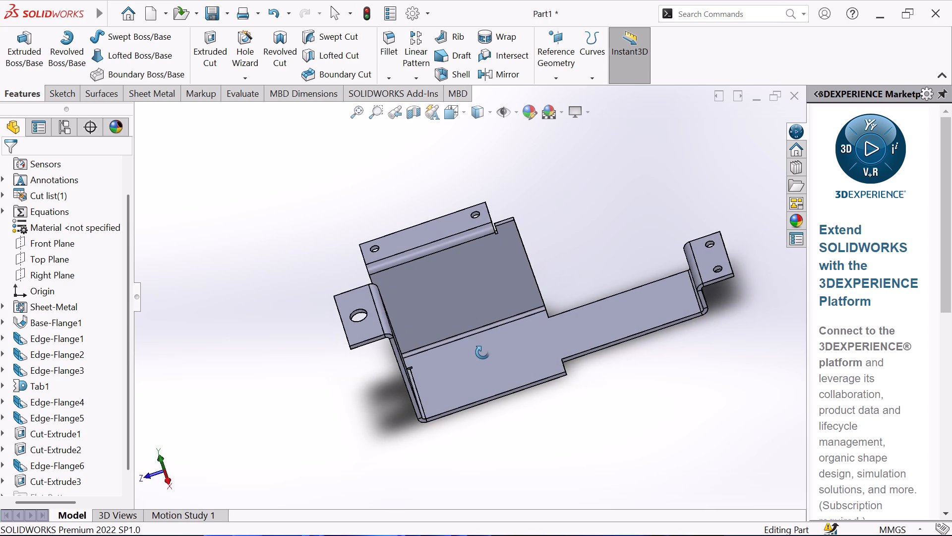
middle_click_drag(482, 352, 514, 353)
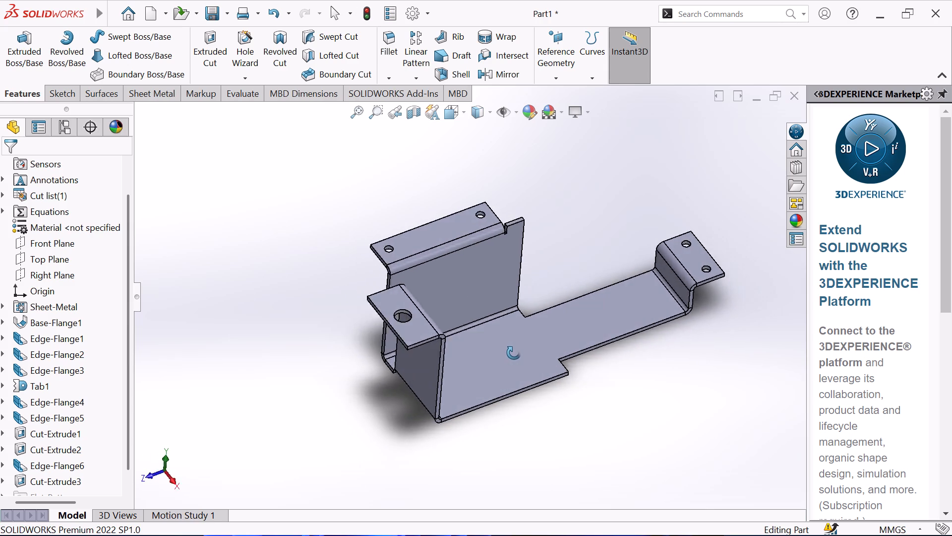
middle_click_drag(514, 353, 567, 359)
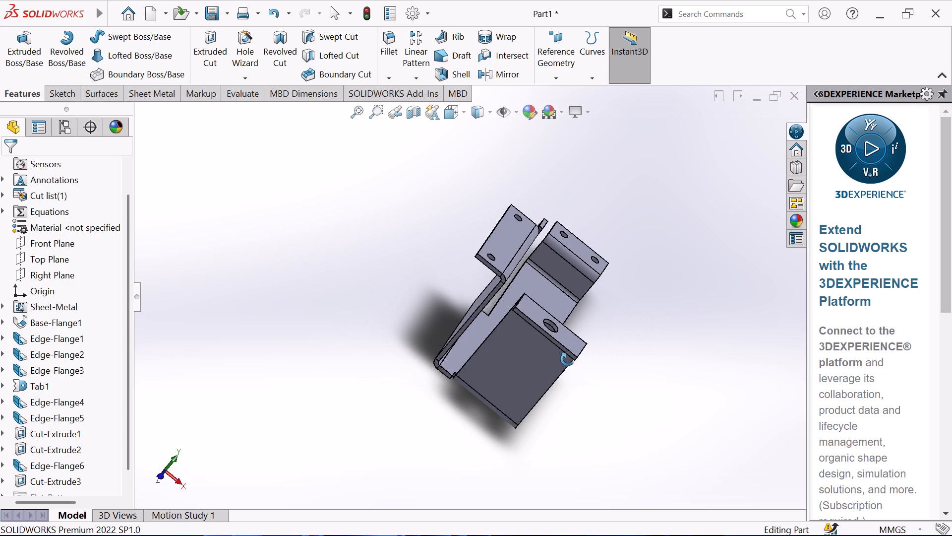
middle_click_drag(567, 359, 563, 361)
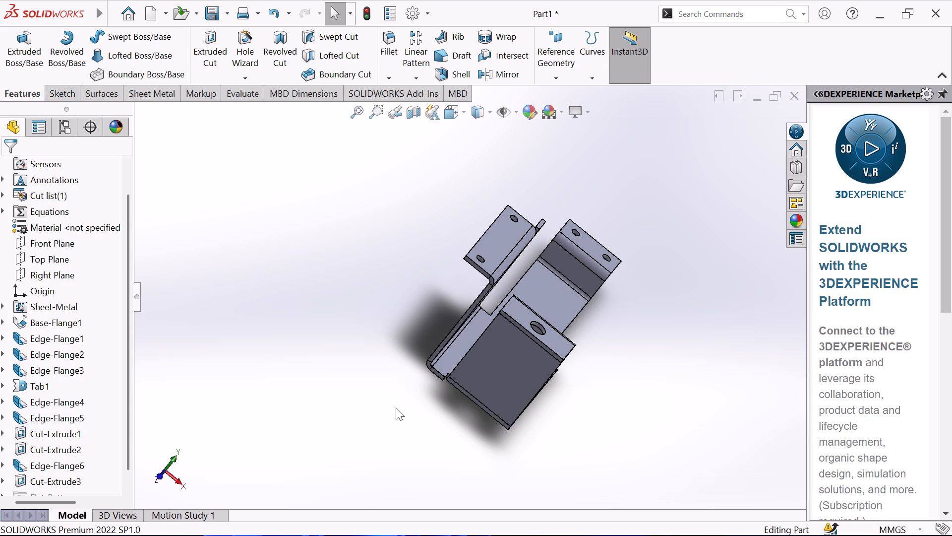
scroll(541, 329, "up", 1)
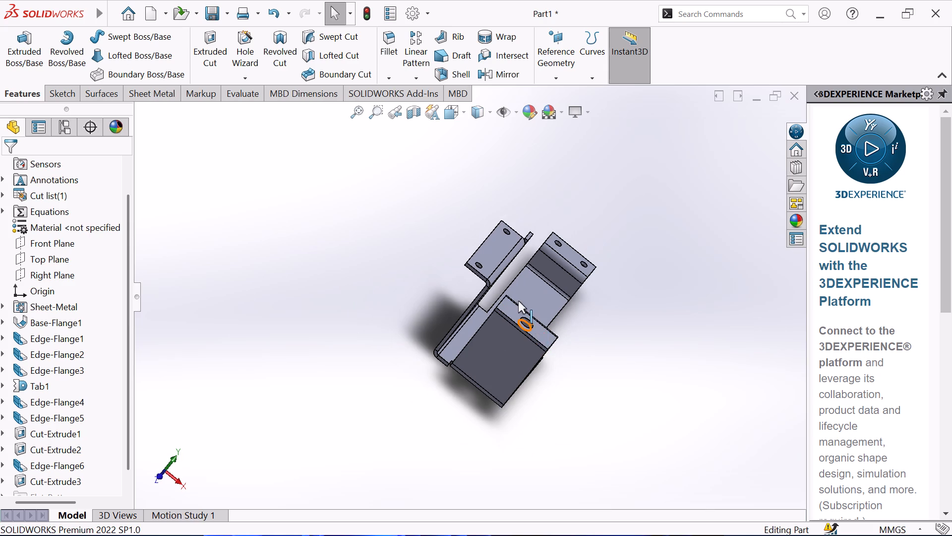
middle_click_drag(497, 295, 416, 312)
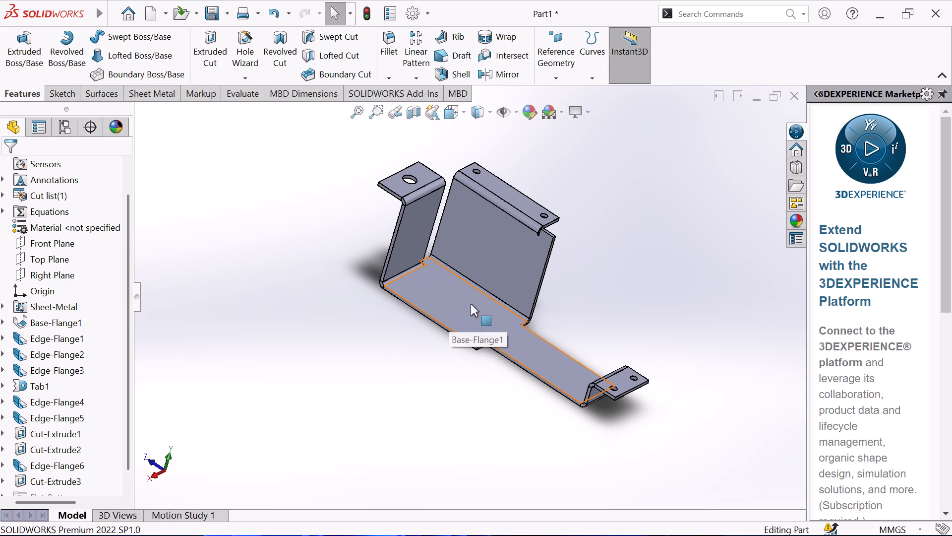
scroll(507, 268, "down", 2)
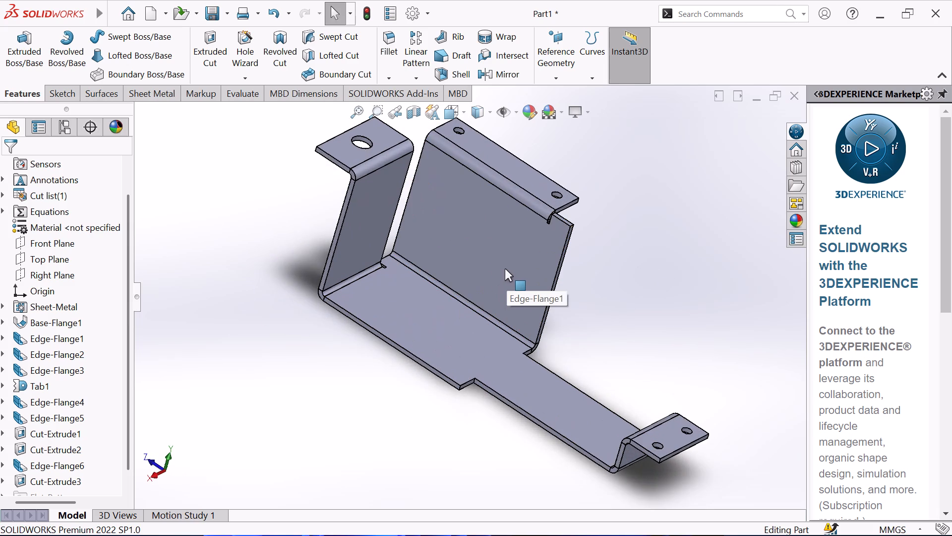
middle_click_drag(505, 265, 477, 238)
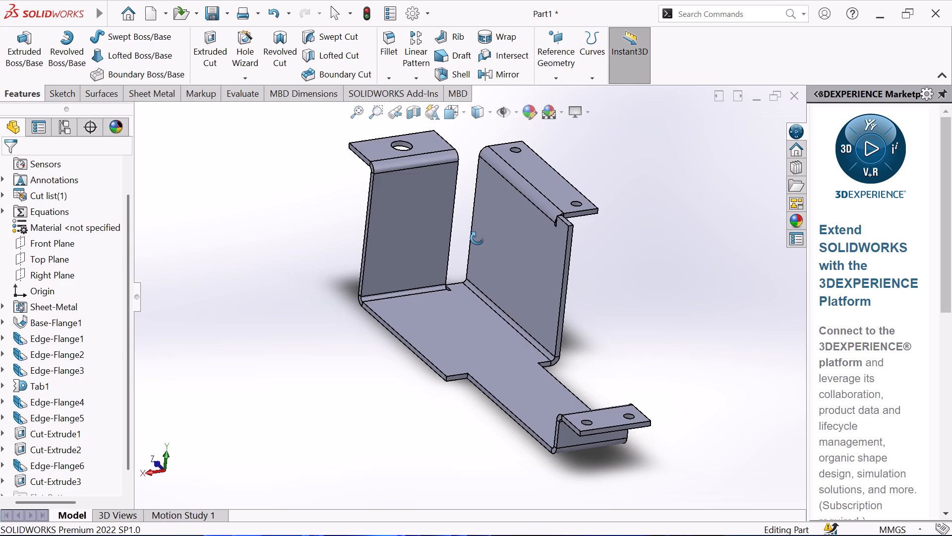
Examine the sheet metal part from above, below and the side, checking its flanges and drilled lips.
middle_click_drag(477, 238, 448, 290)
scroll(456, 286, "up", 3)
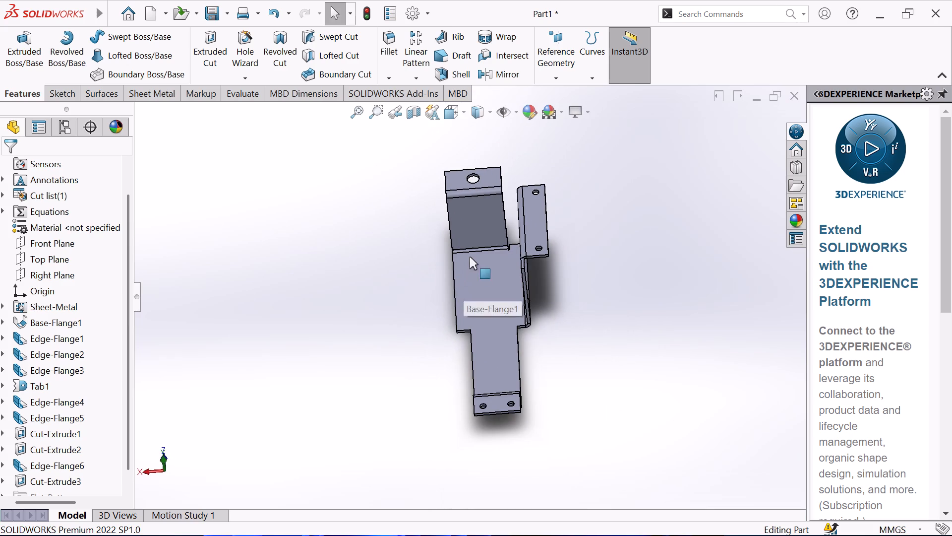
scroll(517, 166, "down", 2)
middle_click_drag(516, 166, 504, 269)
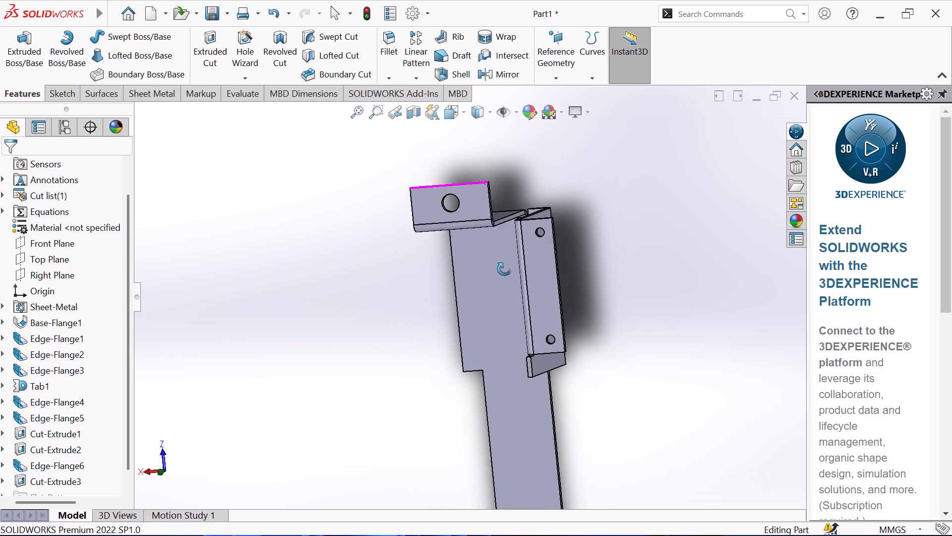
middle_click_drag(504, 269, 532, 189)
scroll(519, 247, "up", 2)
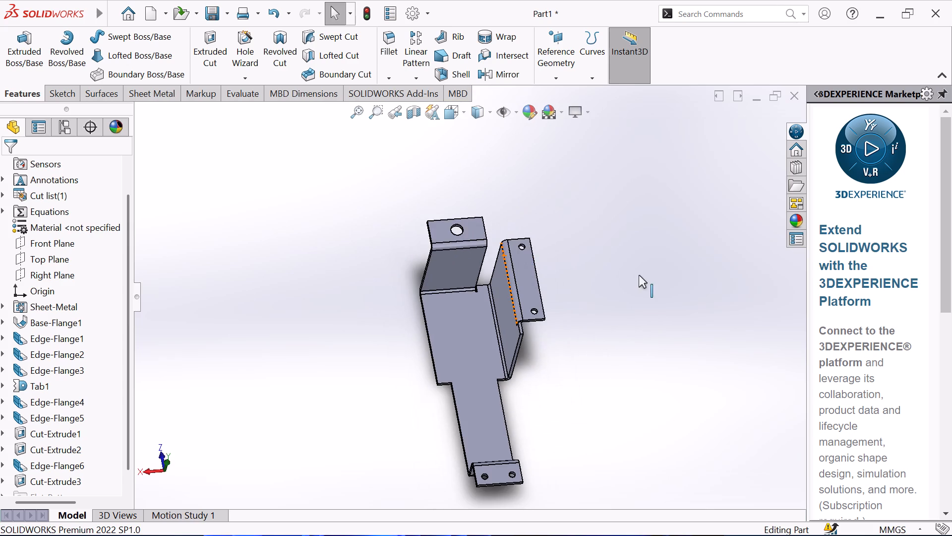
middle_click_drag(640, 274, 676, 231)
scroll(640, 273, "up", 1)
middle_click_drag(594, 355, 615, 329)
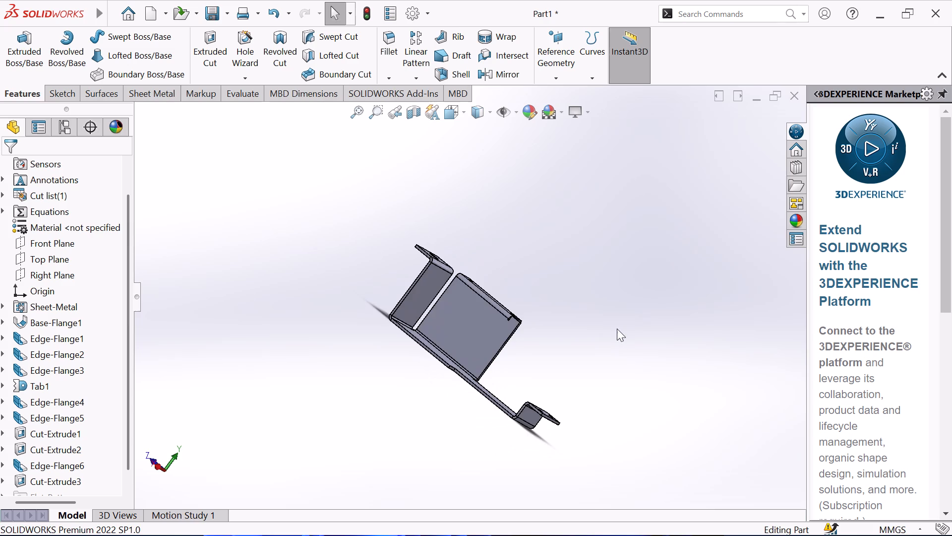
scroll(601, 352, "down", 2)
middle_click_drag(494, 370, 514, 409)
scroll(326, 379, "down", 2)
middle_click_drag(326, 378, 341, 357)
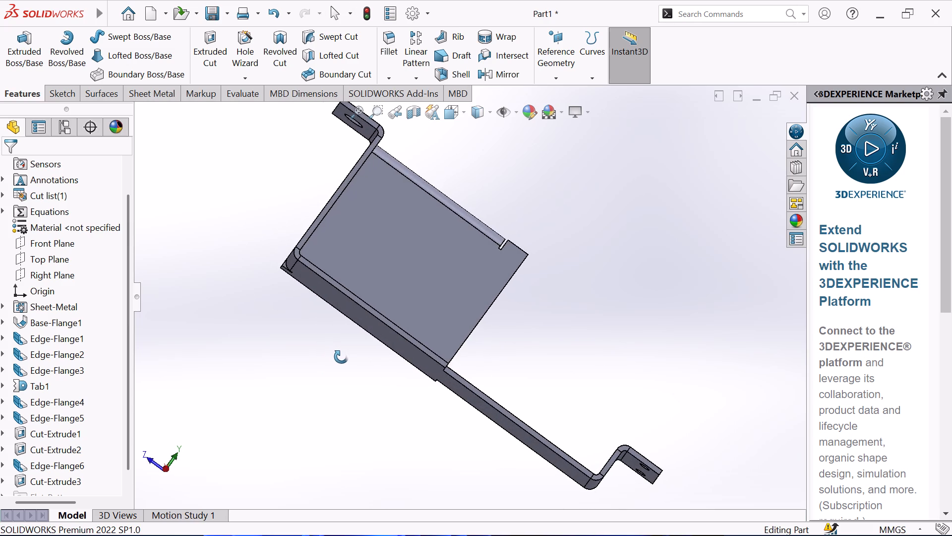
middle_click_drag(341, 357, 301, 371)
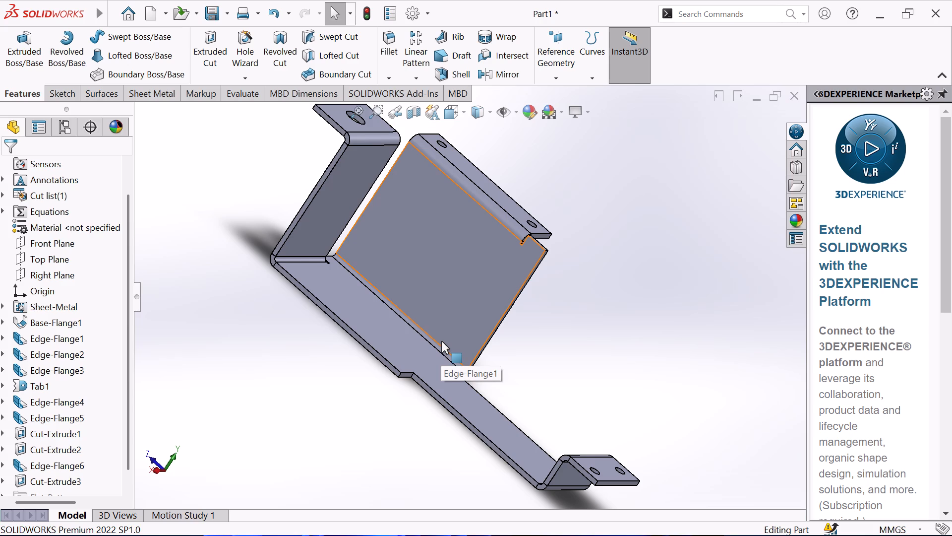
scroll(441, 341, "up", 1)
middle_click_drag(441, 340, 412, 321)
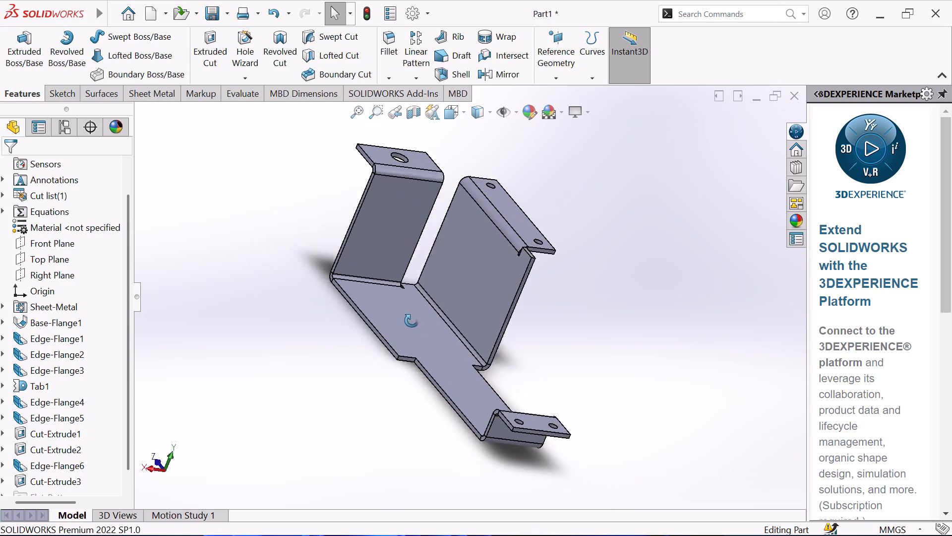
middle_click_drag(412, 321, 389, 317)
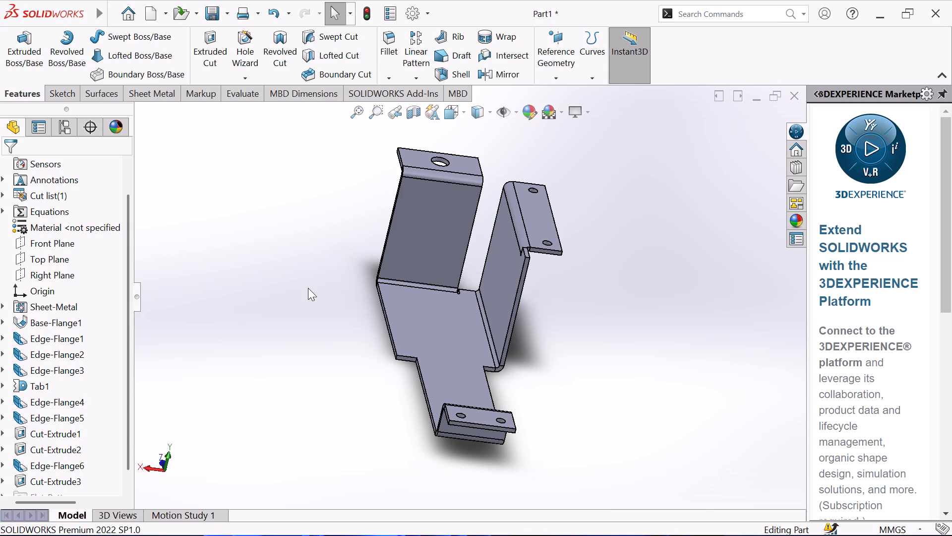
Inspect the part's underside and the bend relief corner where the end wall and side wall meet the base.
scroll(482, 290, "down", 1)
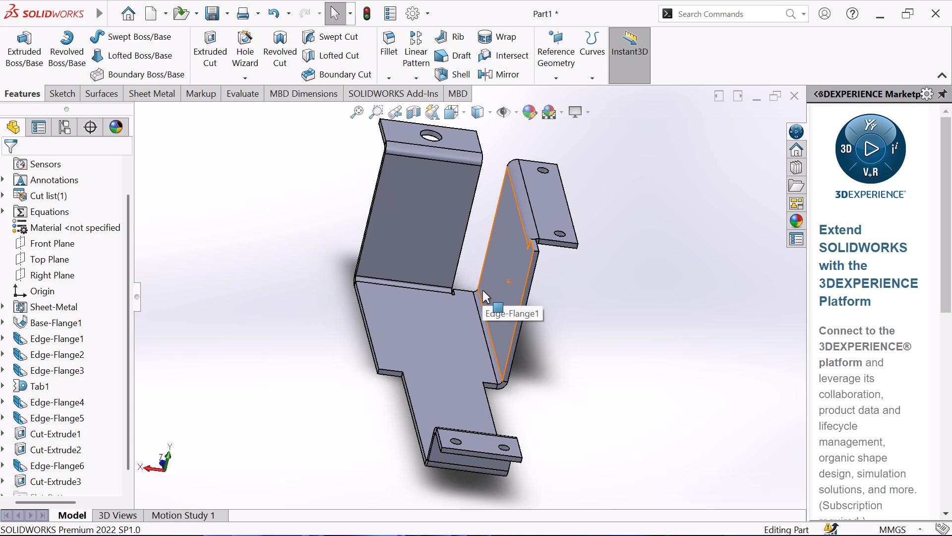
middle_click_drag(482, 290, 524, 182)
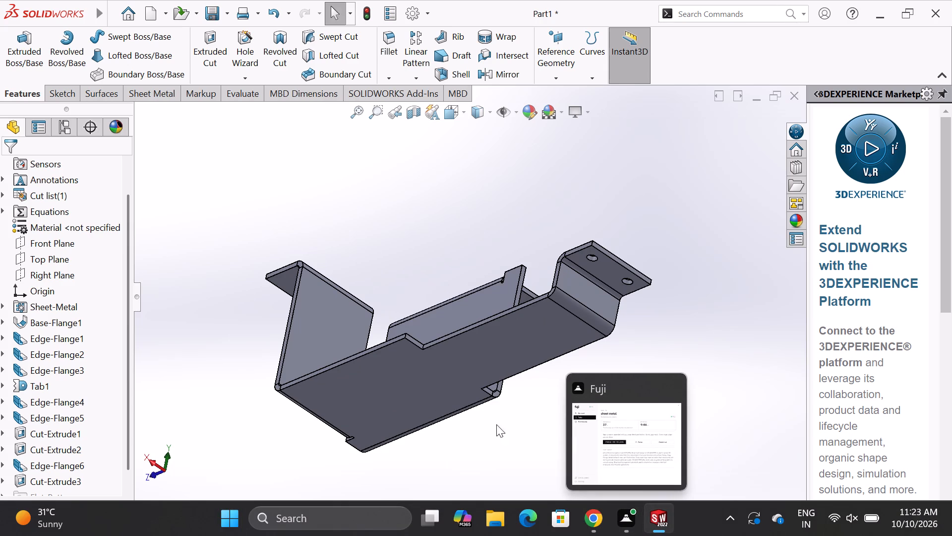
middle_click_drag(417, 247, 382, 350)
middle_click_drag(367, 388, 349, 406)
scroll(473, 246, "down", 2)
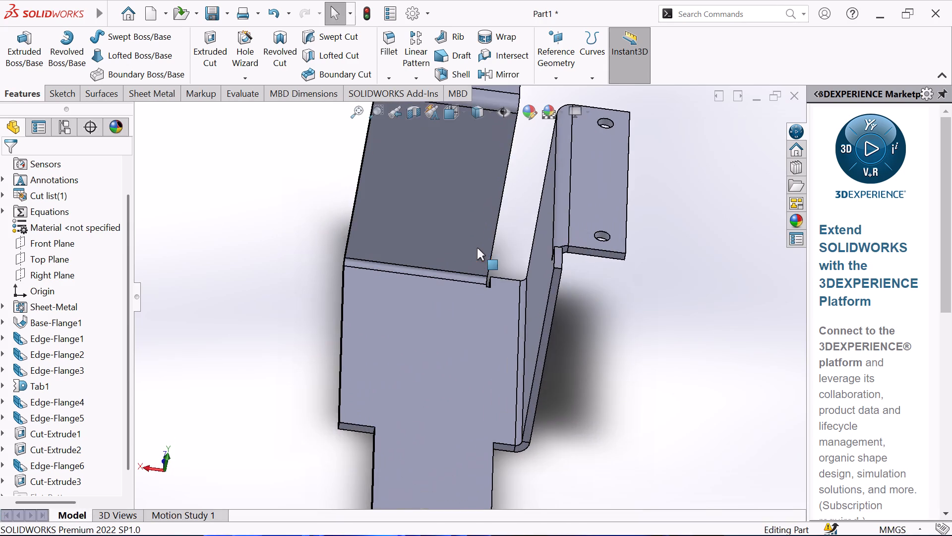
middle_click_drag(516, 228, 507, 285)
scroll(509, 282, "down", 5)
middle_click_drag(501, 249, 528, 240)
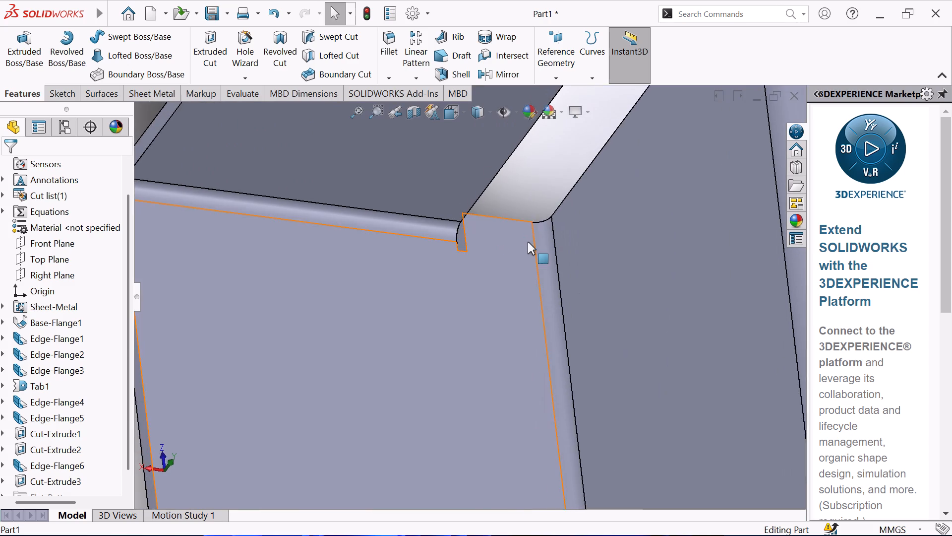
scroll(528, 242, "up", 3)
middle_click_drag(528, 242, 548, 353)
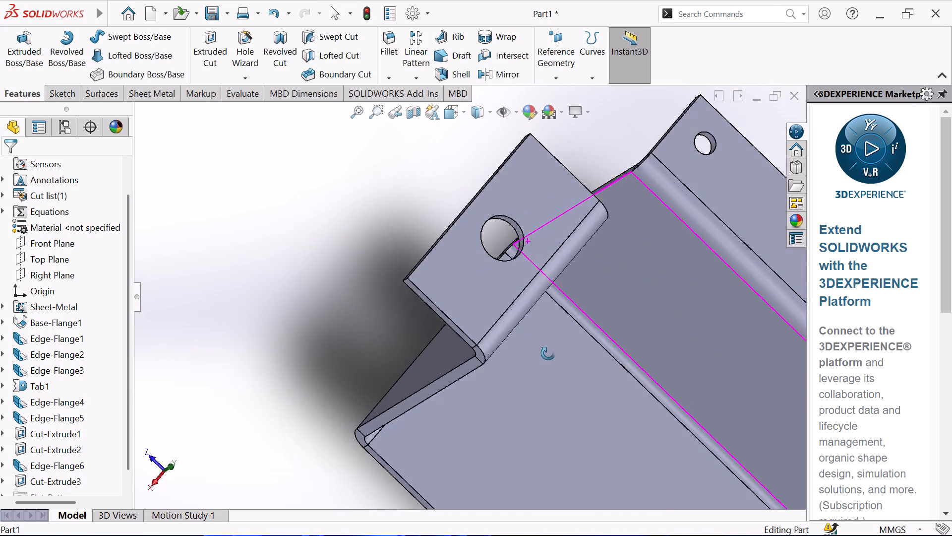
middle_click_drag(548, 353, 533, 357)
scroll(491, 303, "up", 2)
middle_click_drag(348, 299, 410, 368)
scroll(405, 352, "up", 2)
middle_click_drag(394, 341, 337, 160)
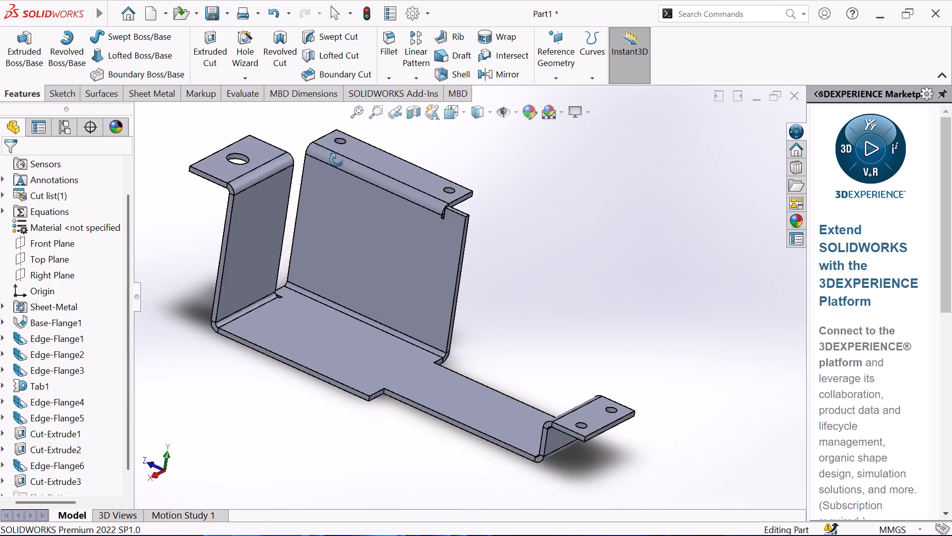
Review the whole bracket from several angles, including the side-wall flange, the stepped tab and the end lip.
middle_click_drag(337, 160, 448, 150)
middle_click_drag(546, 266, 433, 235)
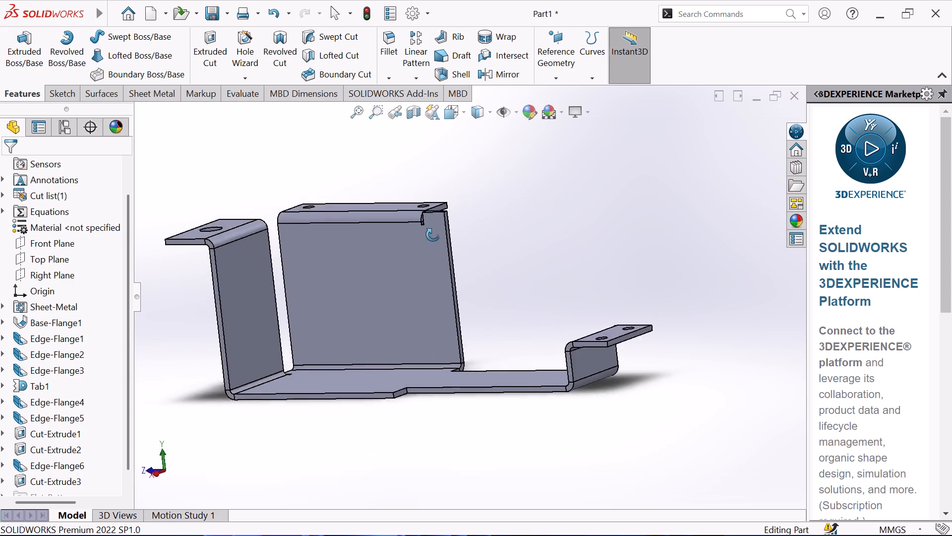
middle_click_drag(433, 235, 441, 343)
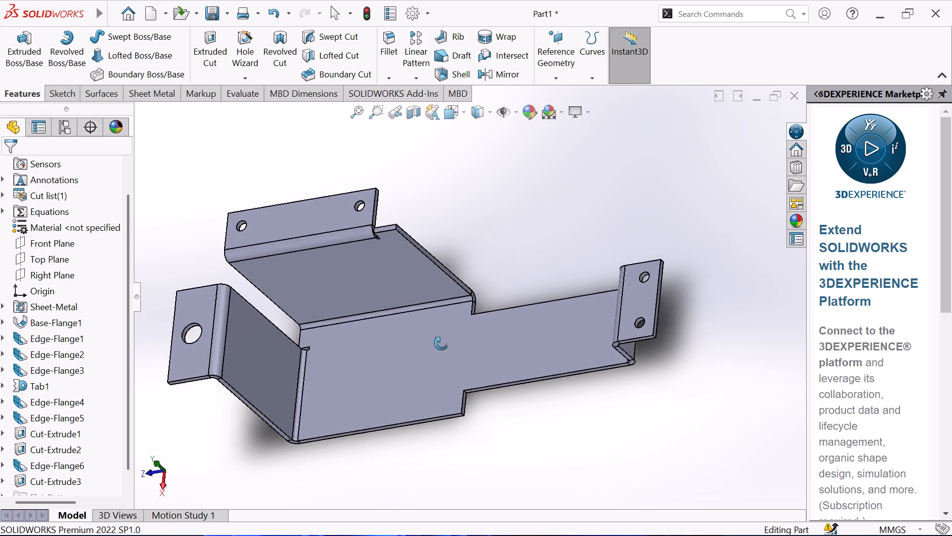
middle_click_drag(441, 343, 437, 310)
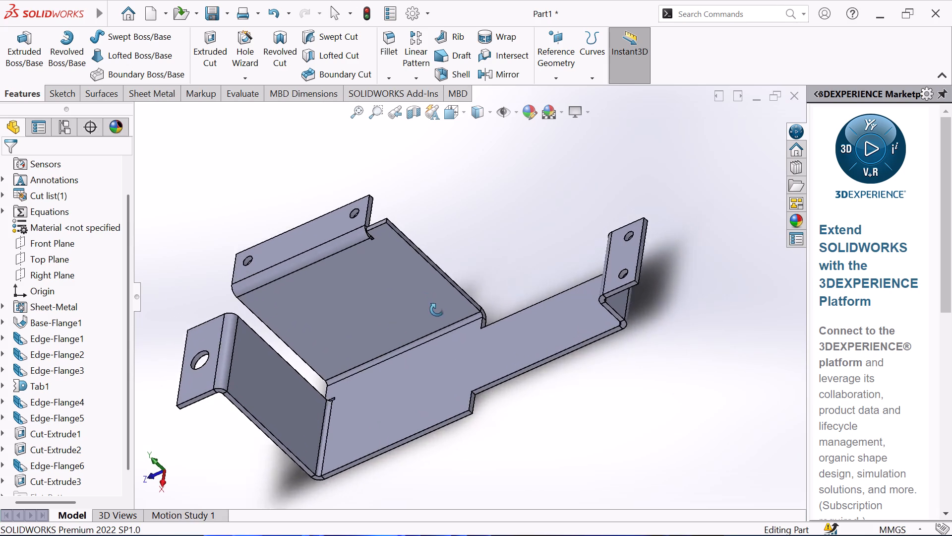
middle_click_drag(437, 310, 443, 352)
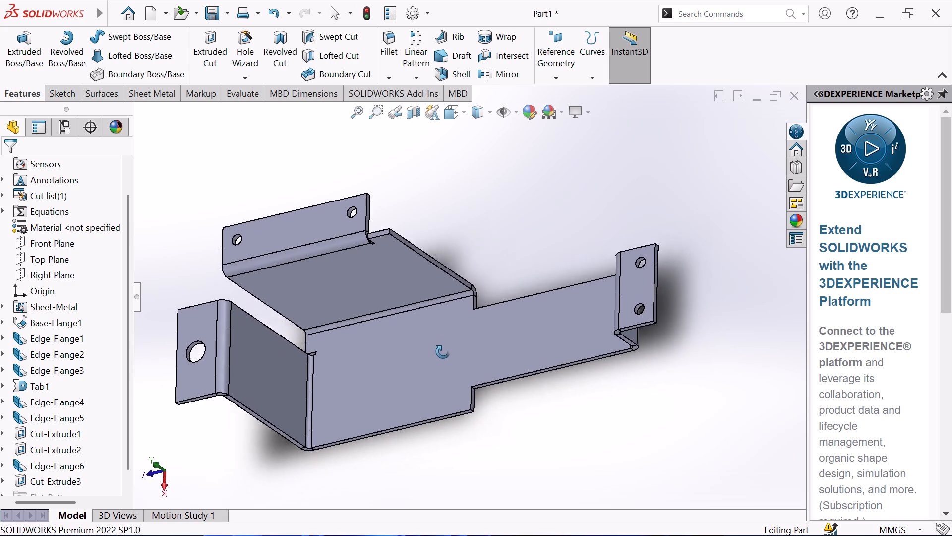
middle_click_drag(443, 352, 428, 427)
scroll(462, 387, "up", 3)
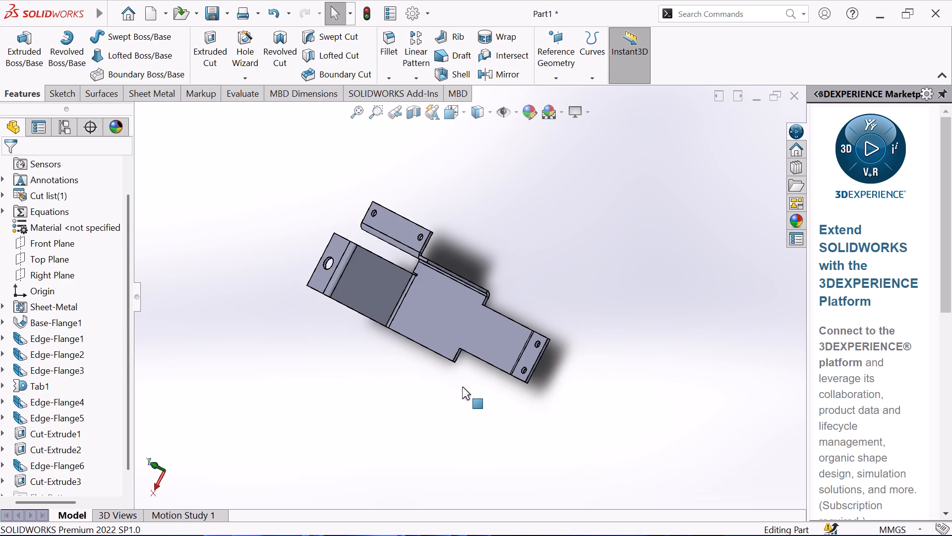
middle_click_drag(555, 384, 449, 535)
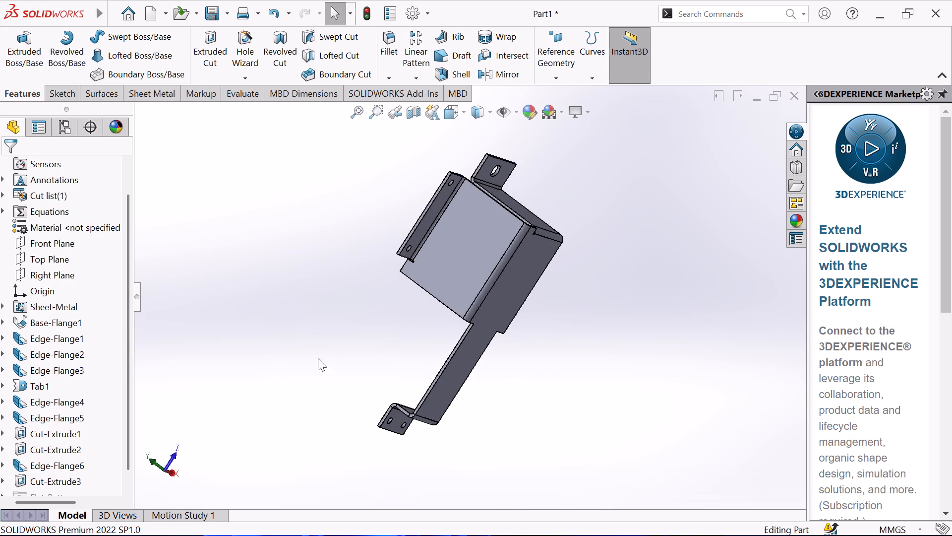
middle_click_drag(297, 285, 433, 265)
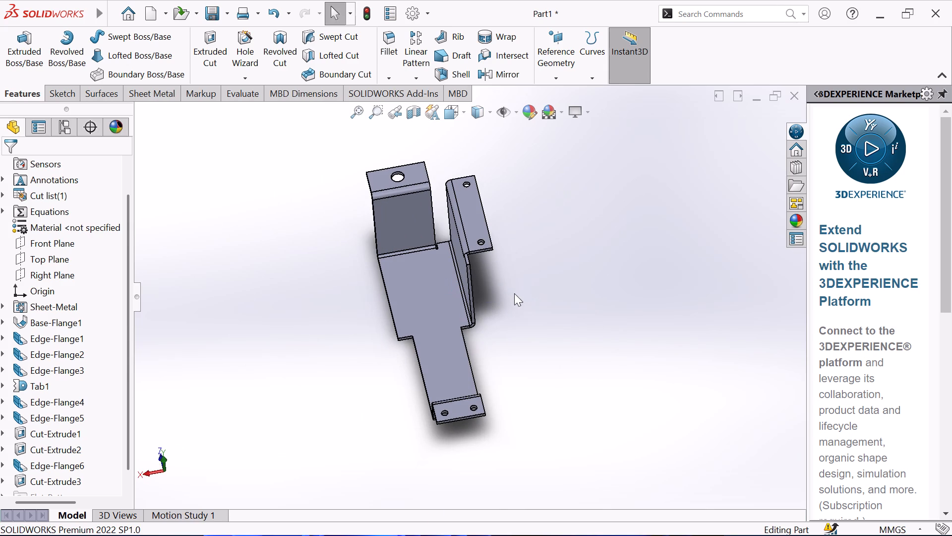
middle_click_drag(519, 304, 545, 302)
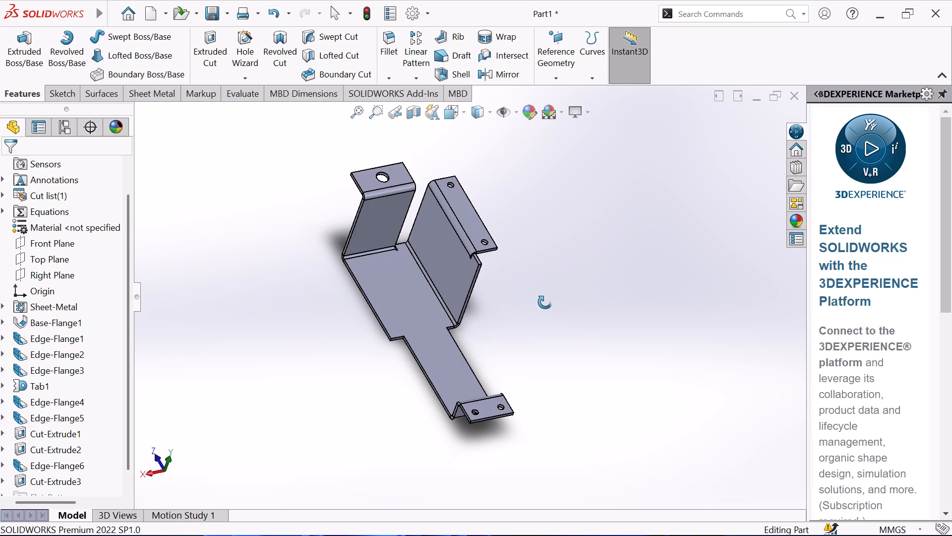
middle_click_drag(545, 302, 554, 273)
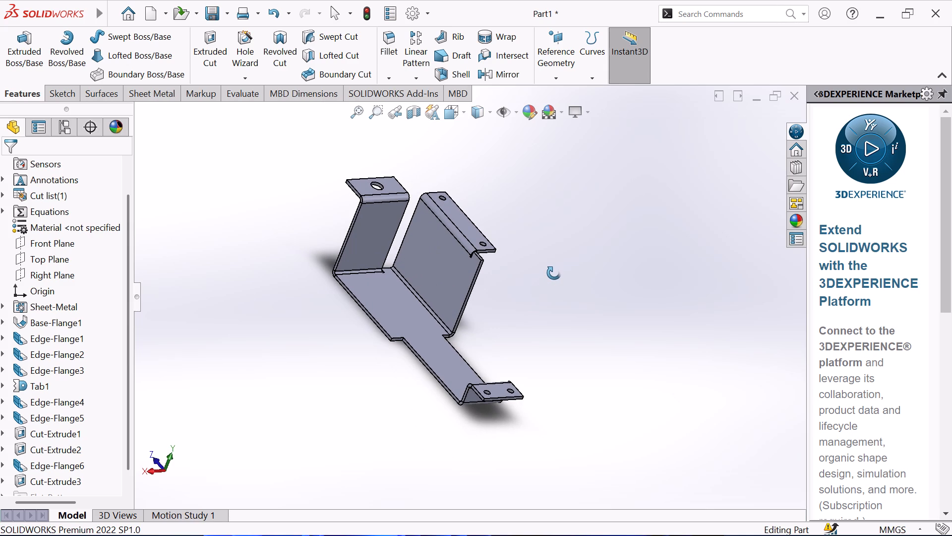
middle_click_drag(554, 273, 566, 282)
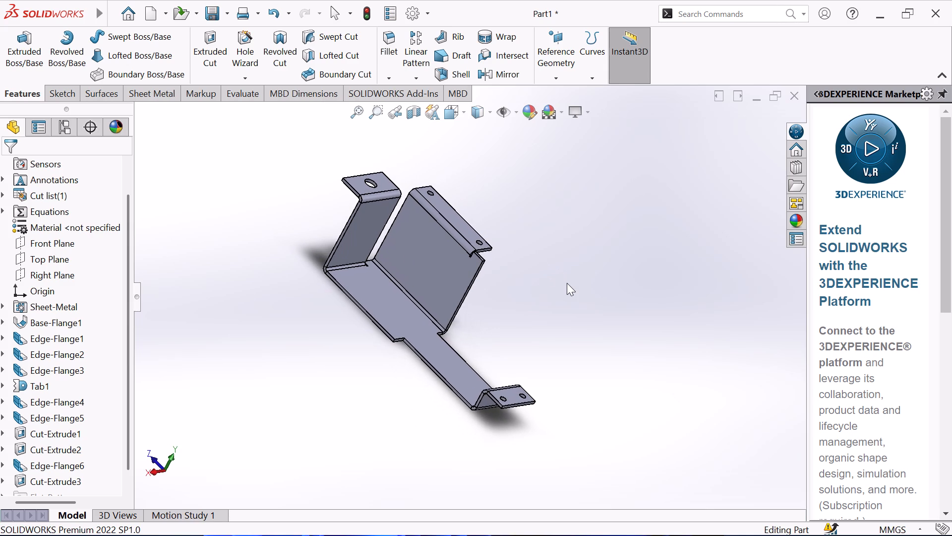
scroll(506, 288, "down", 1)
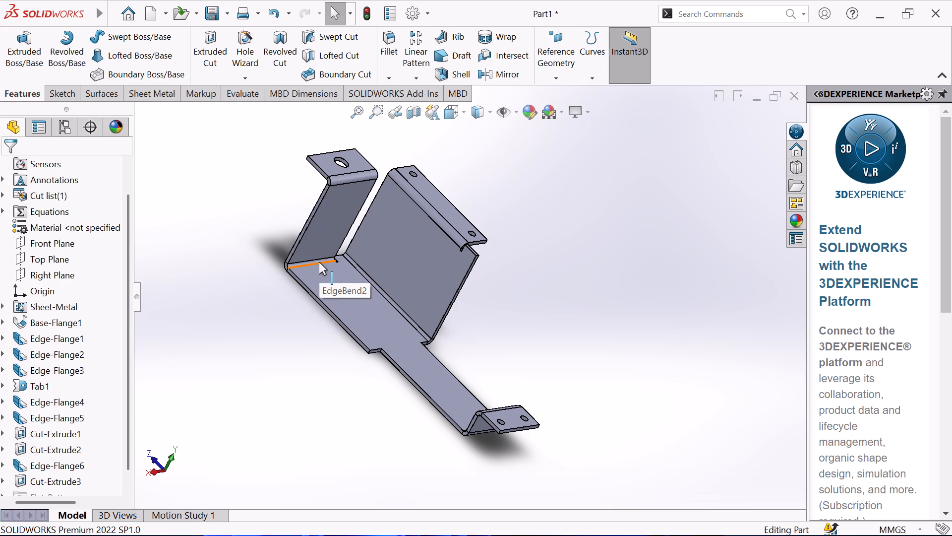
scroll(319, 262, "down", 2)
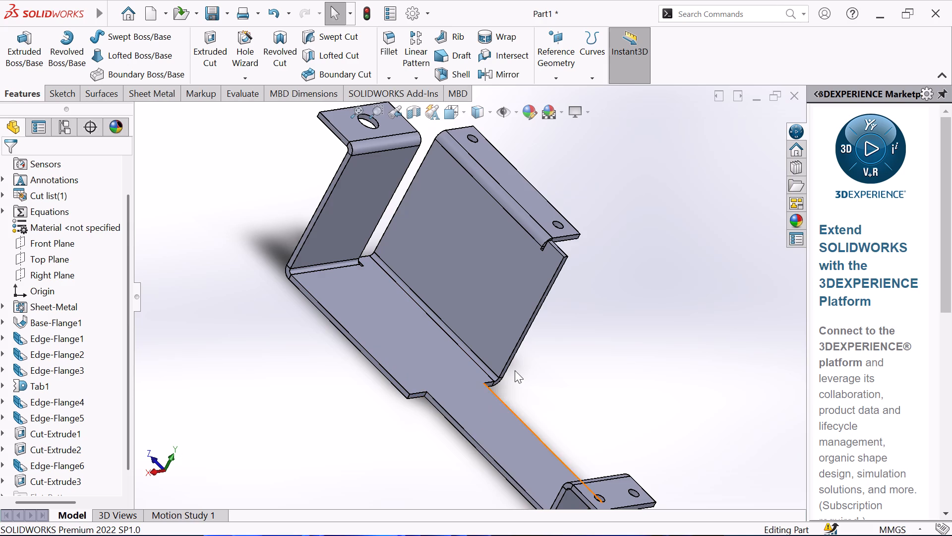
middle_click_drag(516, 368, 493, 379)
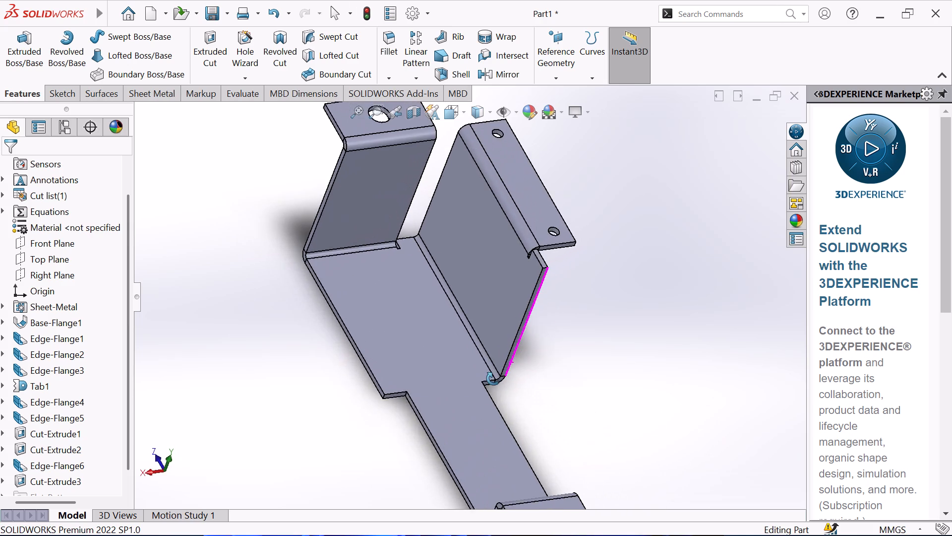
middle_click_drag(493, 379, 460, 335)
scroll(460, 335, "up", 2)
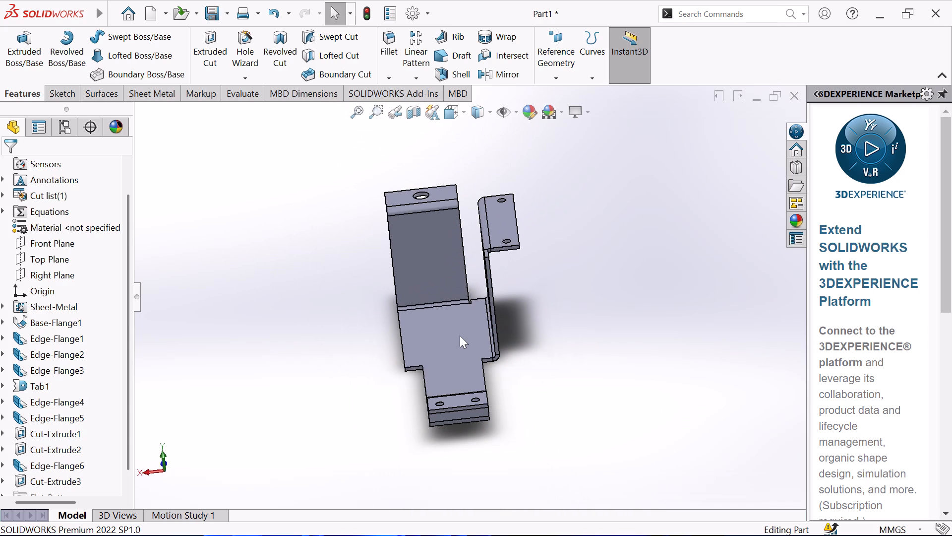
Fillet the two outer corner edges of the side wall's two-hole flange with a 5 mm radius.
left_click(464, 108)
left_click(439, 299)
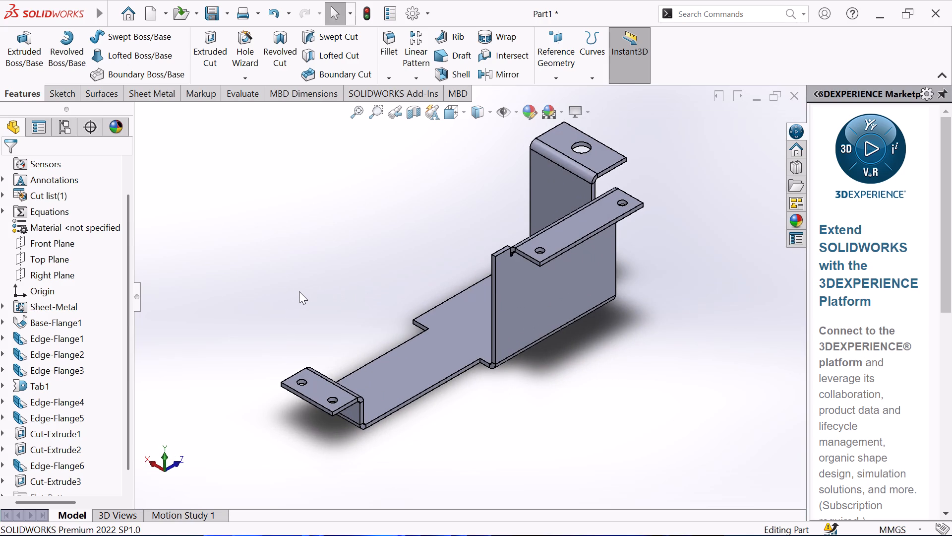
left_click(387, 42)
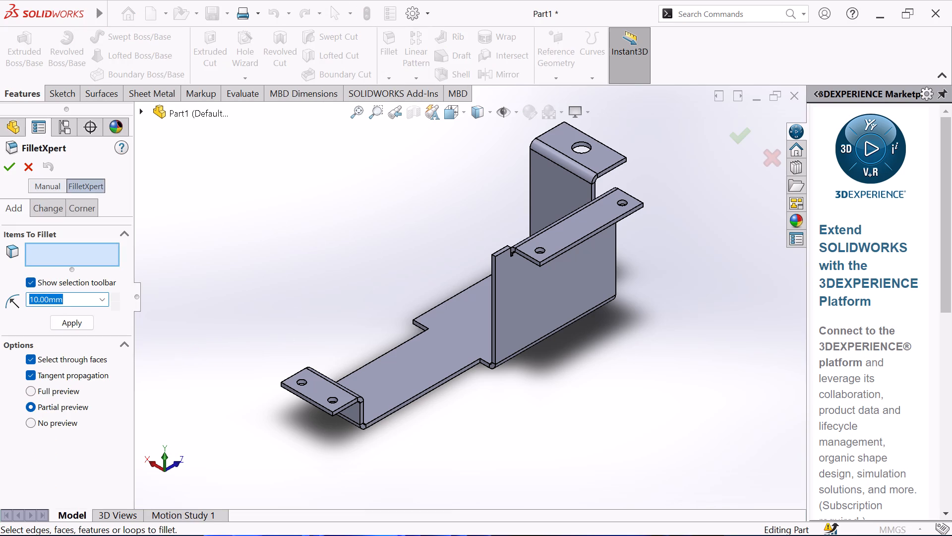
key("5")
key("Return")
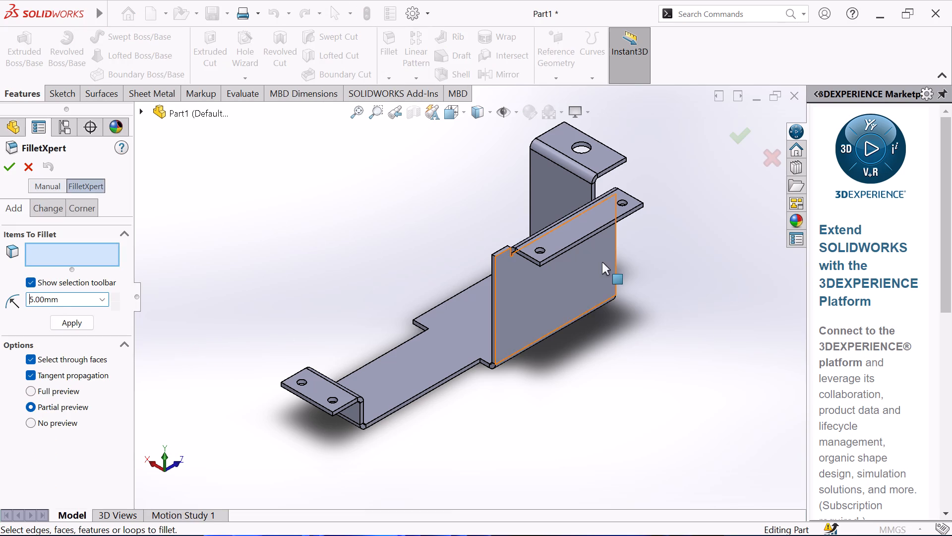
scroll(602, 262, "down", 3)
left_click(469, 270)
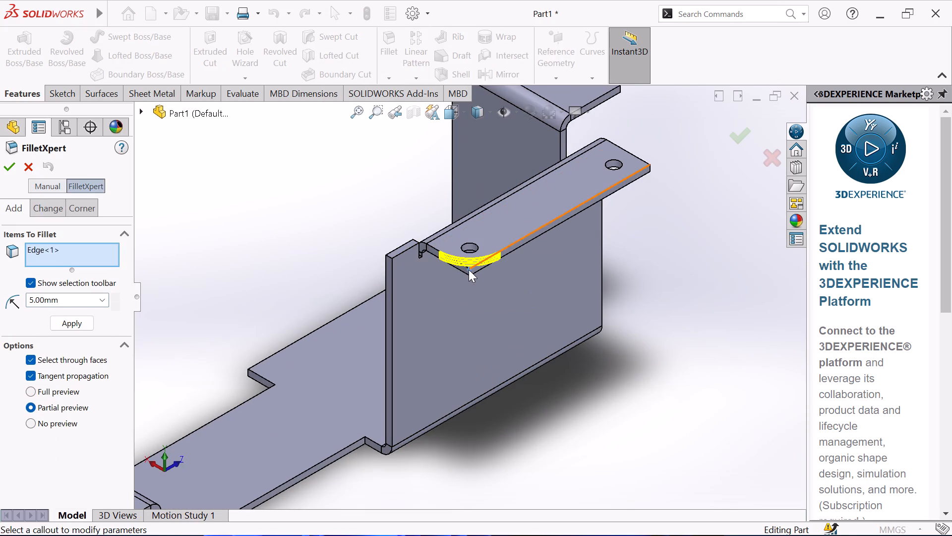
middle_click_drag(638, 201, 525, 272)
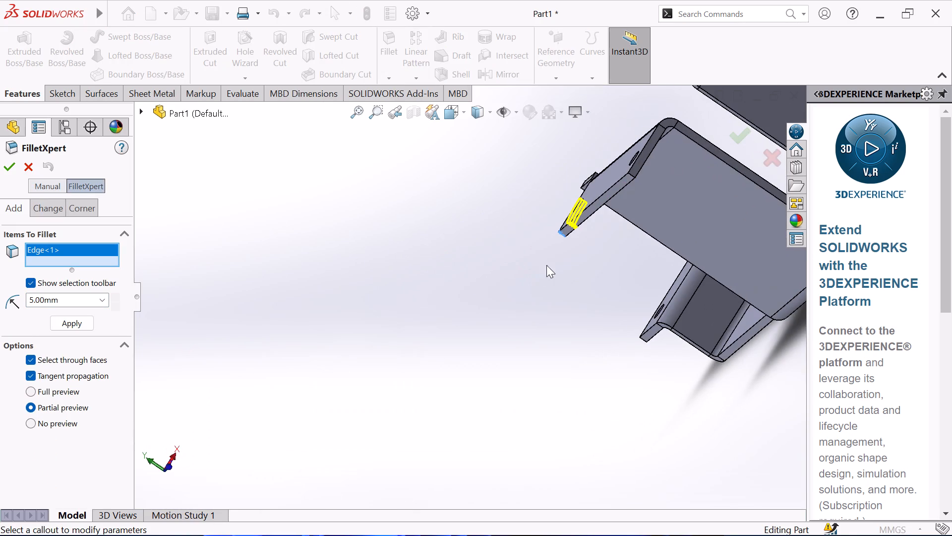
left_click(632, 176)
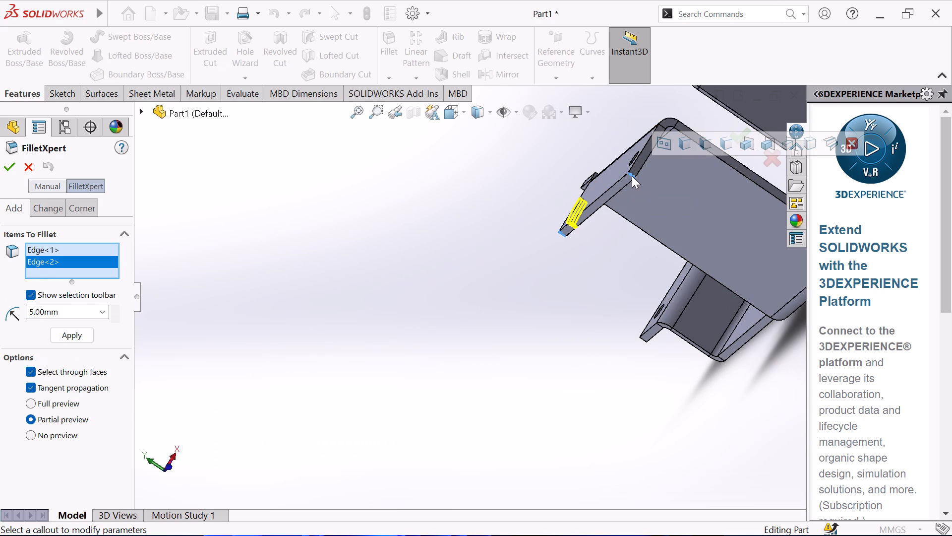
left_click(4, 169)
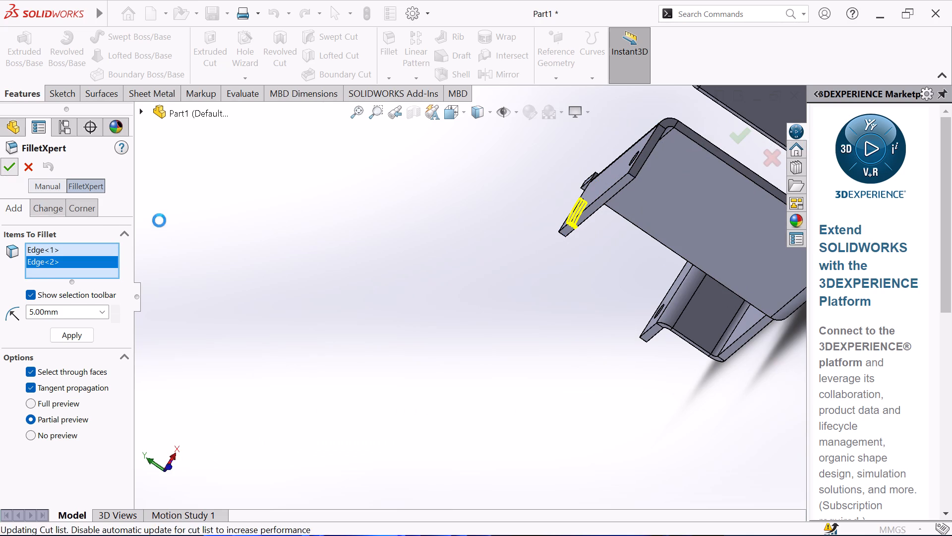
Examine the filleted side-wall flange together with the single-hole end lip and the two-hole end lip from the front and side.
middle_click_drag(248, 245, 336, 285)
scroll(370, 290, "up", 1)
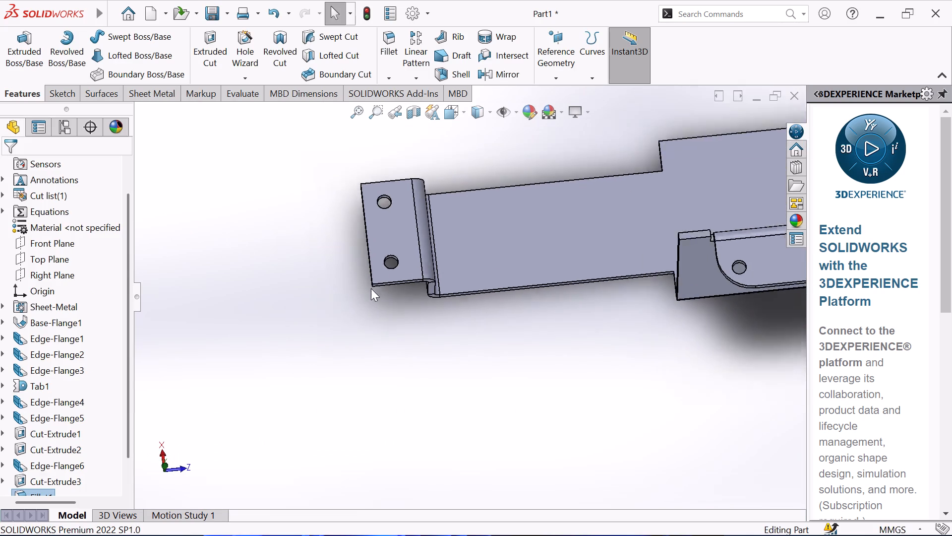
scroll(371, 288, "up", 3)
middle_click_drag(748, 311, 735, 299)
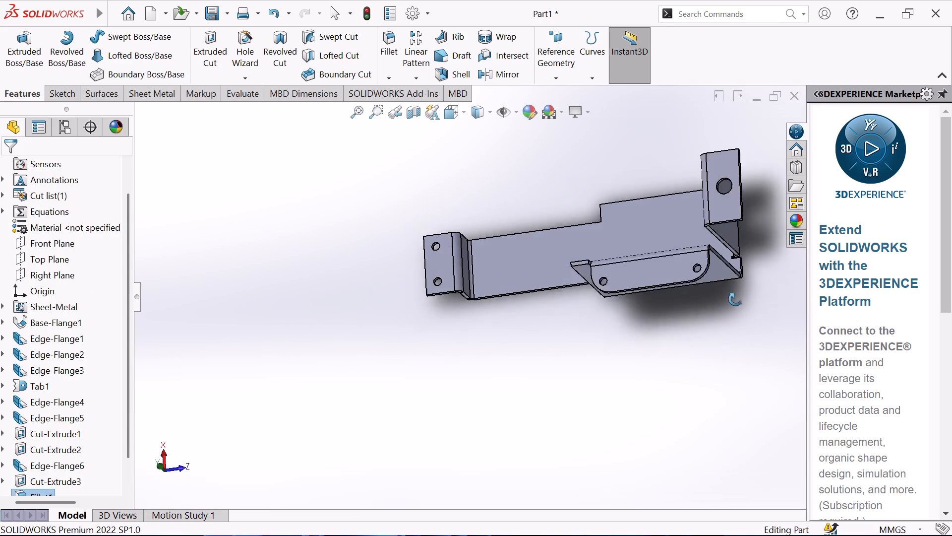
middle_click_drag(735, 299, 770, 286)
scroll(770, 286, "down", 3)
middle_click_drag(695, 283, 694, 283)
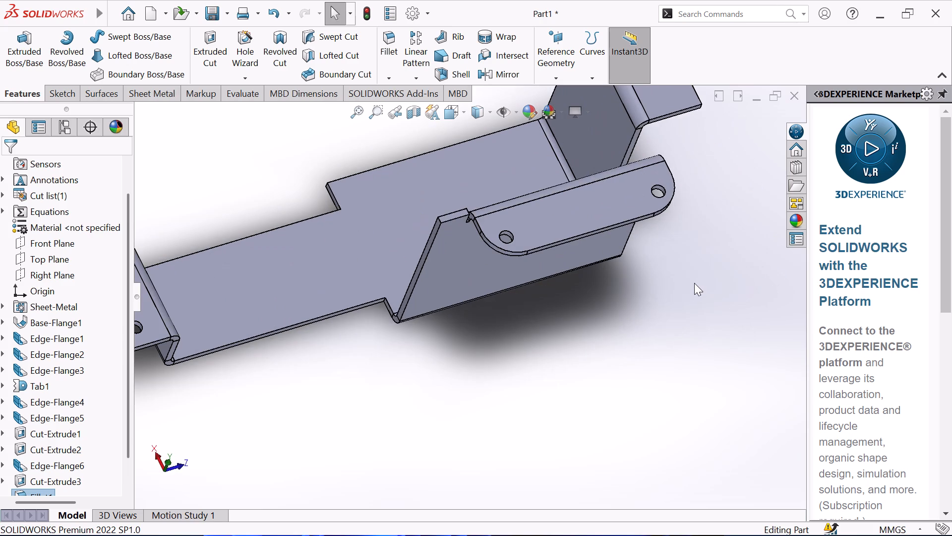
middle_click_drag(694, 283, 650, 322)
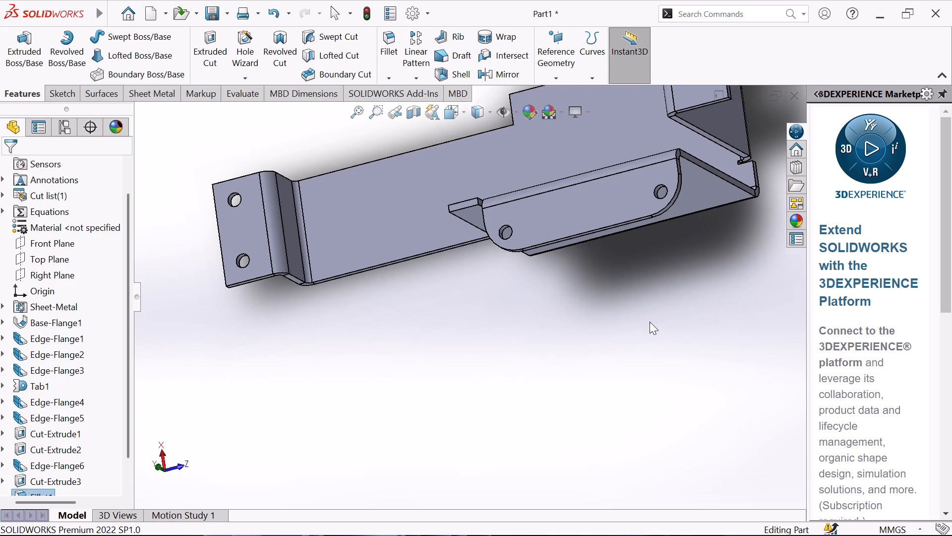
scroll(650, 322, "up", 1)
scroll(646, 186, "up", 2)
scroll(590, 151, "down", 1)
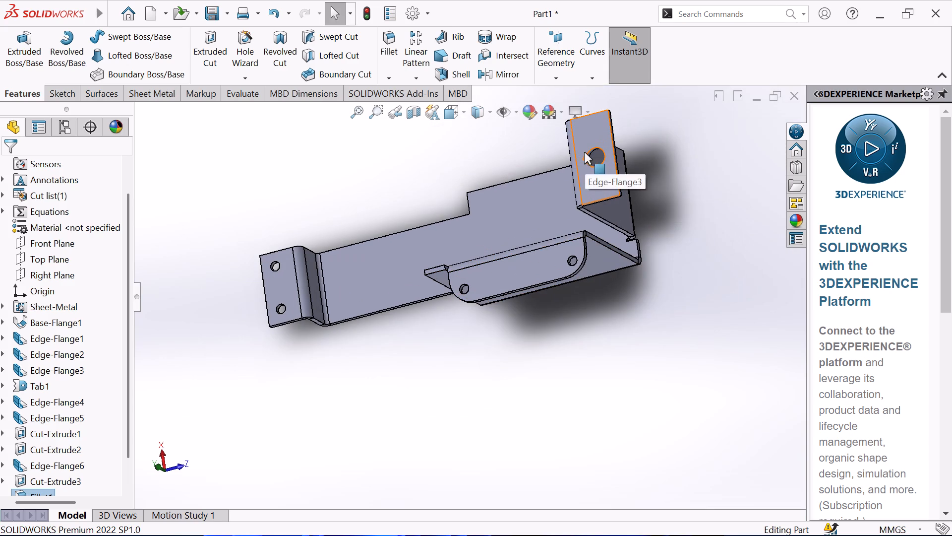
middle_click_drag(583, 152, 582, 117)
scroll(434, 171, "up", 2)
scroll(434, 171, "down", 2)
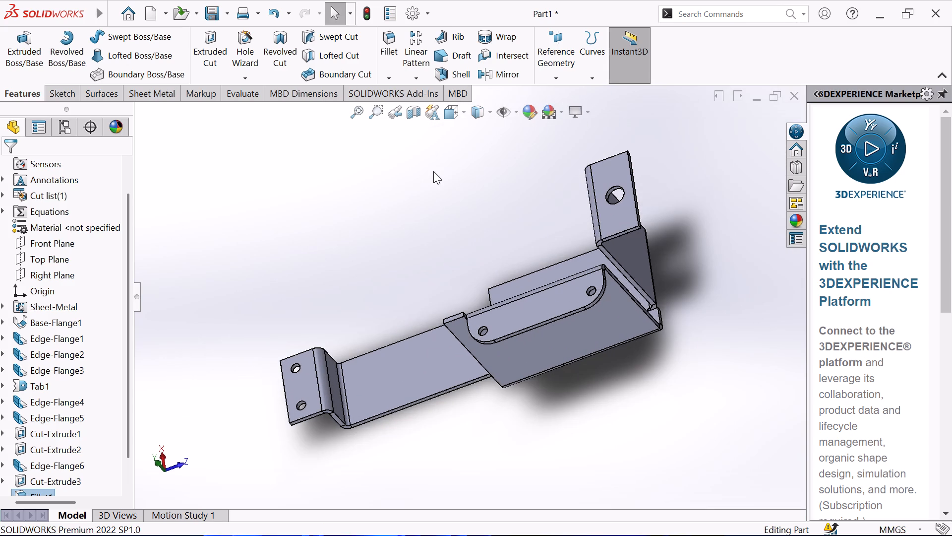
Review the whole bracket from the end and from above, checking the rounded flange, the stepped base and both end lips.
middle_click_drag(439, 177, 455, 103)
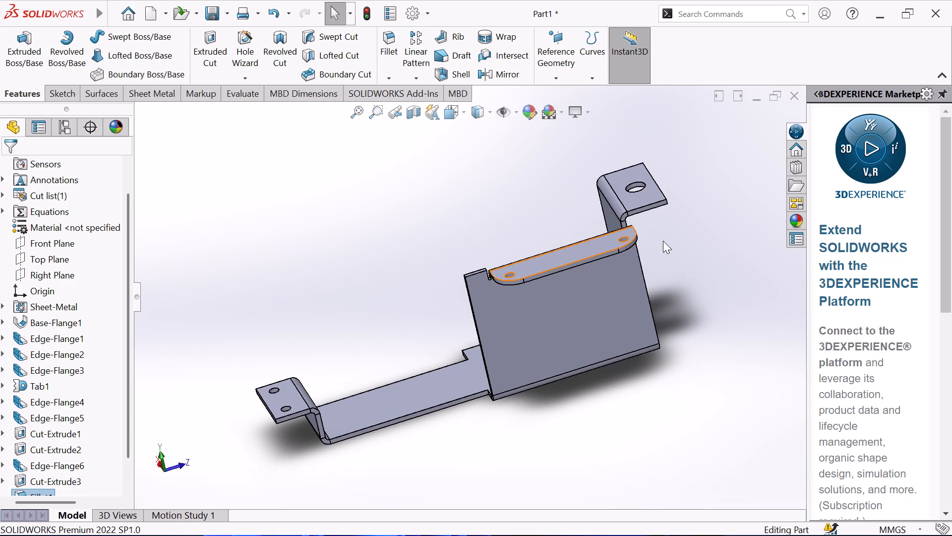
middle_click_drag(665, 234, 537, 303)
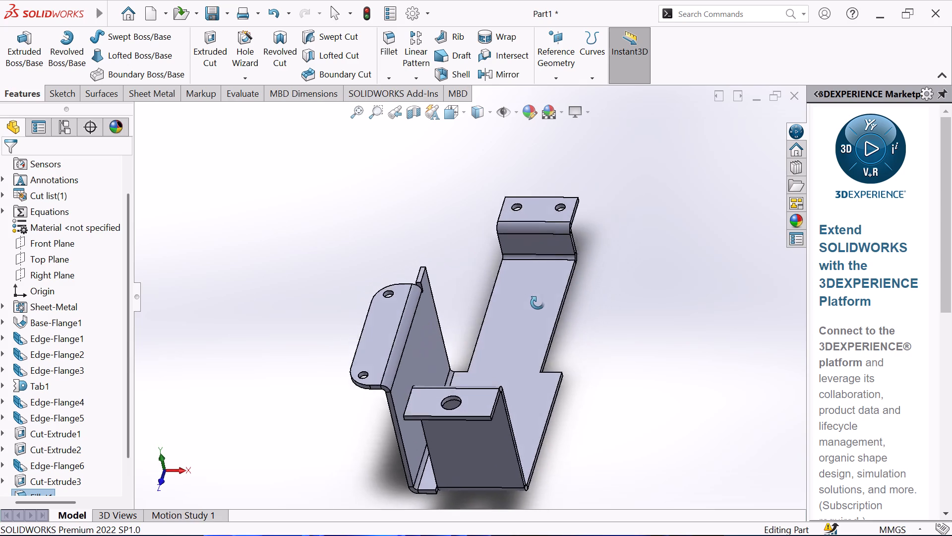
middle_click_drag(537, 303, 546, 320)
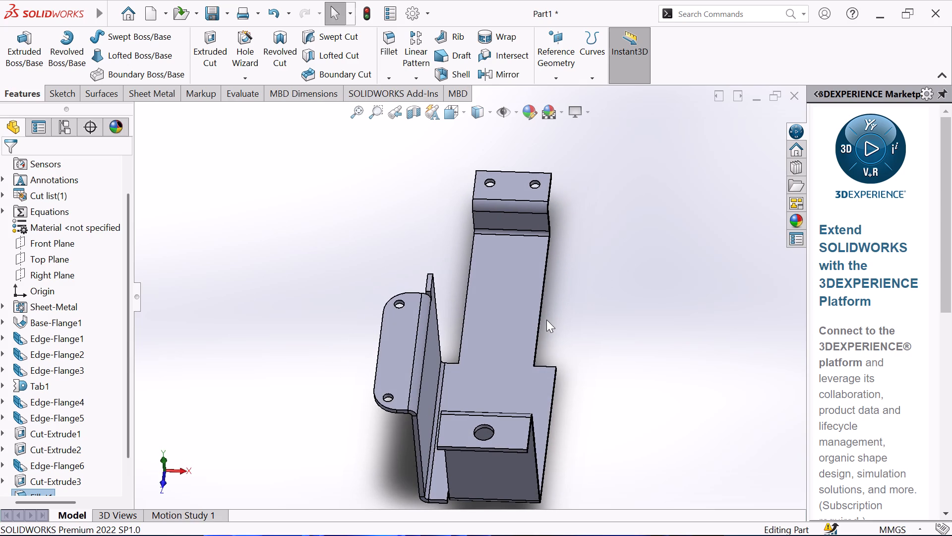
middle_click(546, 320)
middle_click(546, 320)
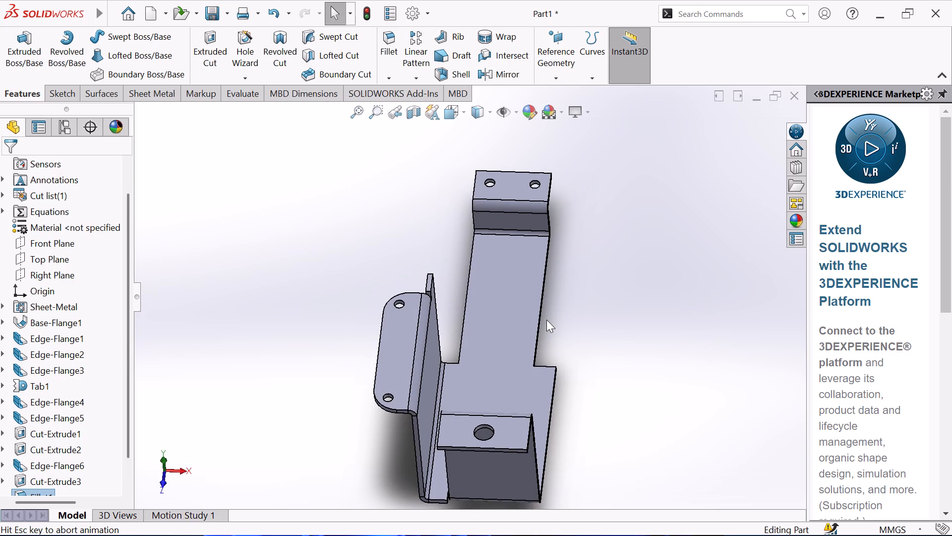
middle_click(546, 320)
scroll(546, 320, "down", 1)
middle_click_drag(546, 320, 496, 320)
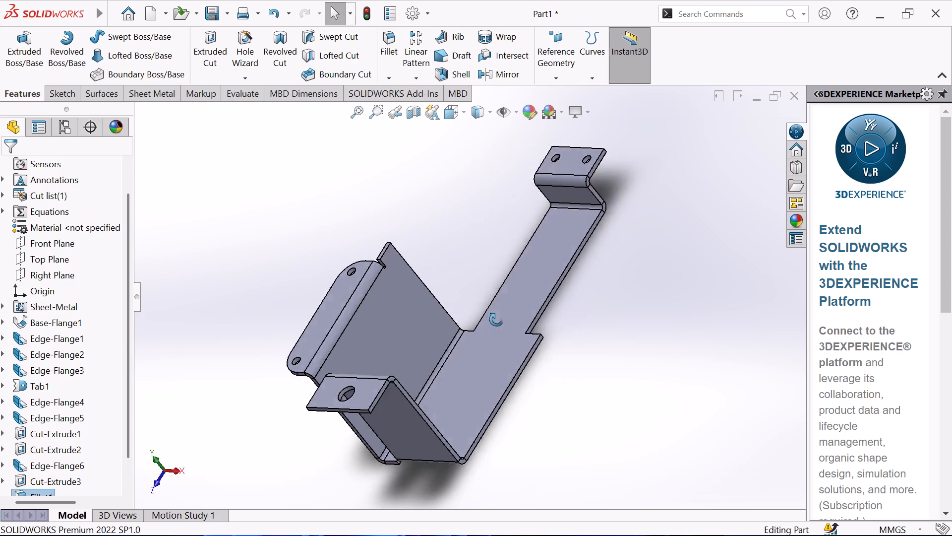
middle_click_drag(496, 320, 453, 384)
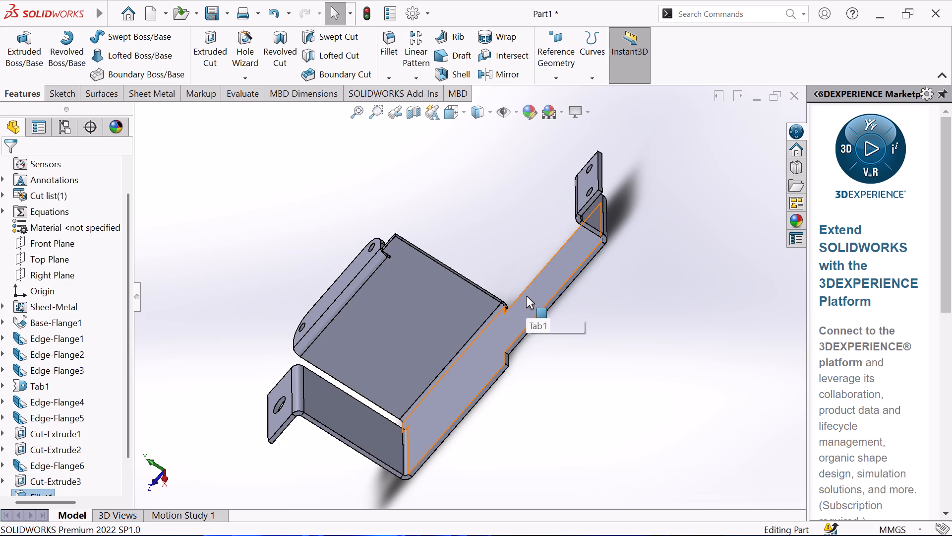
scroll(472, 299, "down", 1)
middle_click_drag(503, 251, 530, 224)
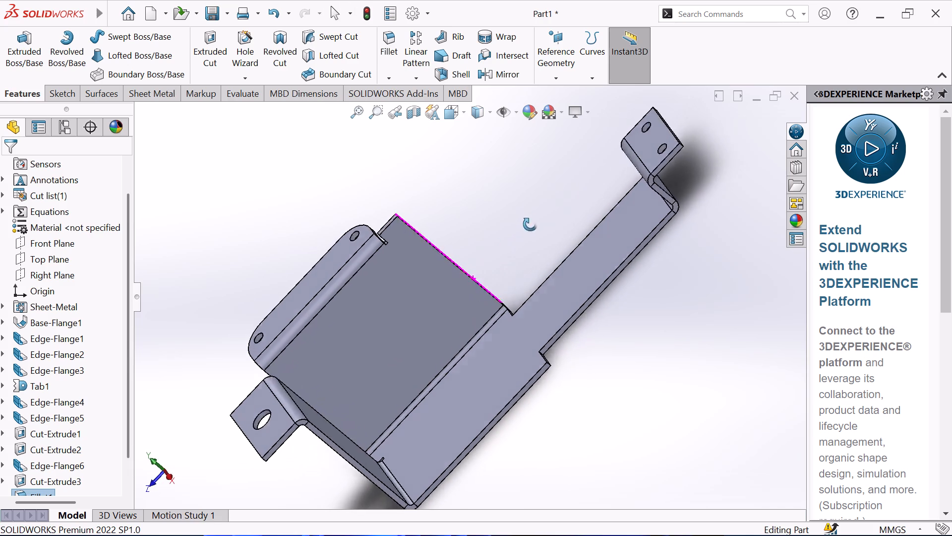
middle_click_drag(530, 224, 548, 257)
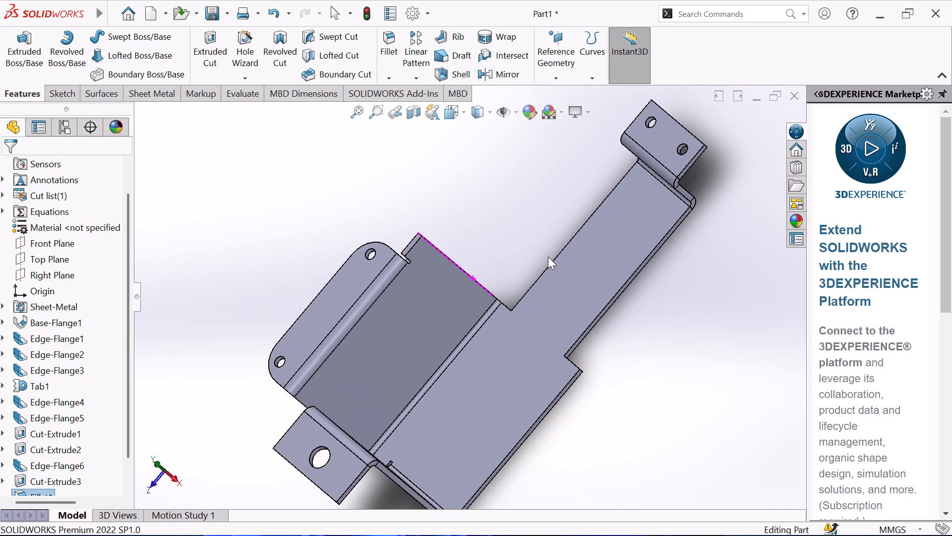
Start a new sketch on the flat outer face of the side wall's rounded two-hole flange and clear the face selection.
left_click(330, 305)
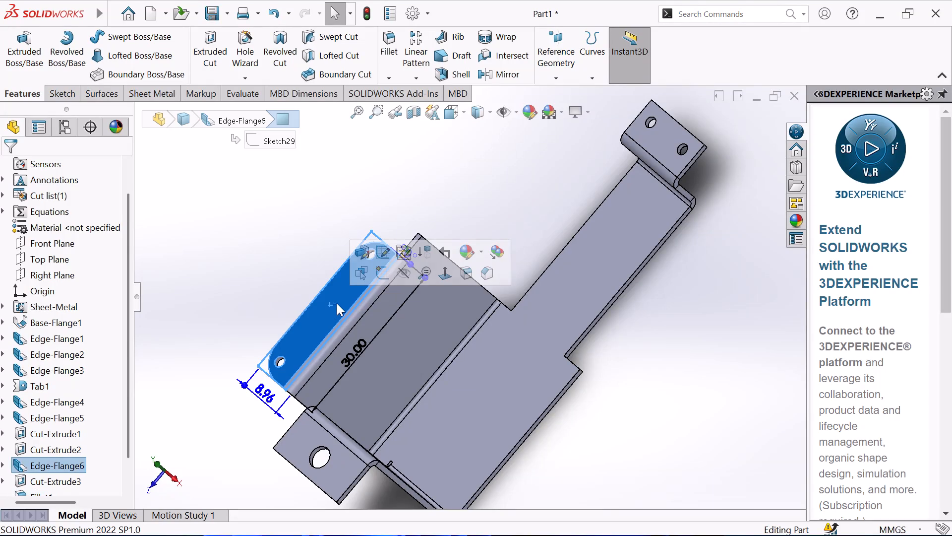
left_click(389, 272)
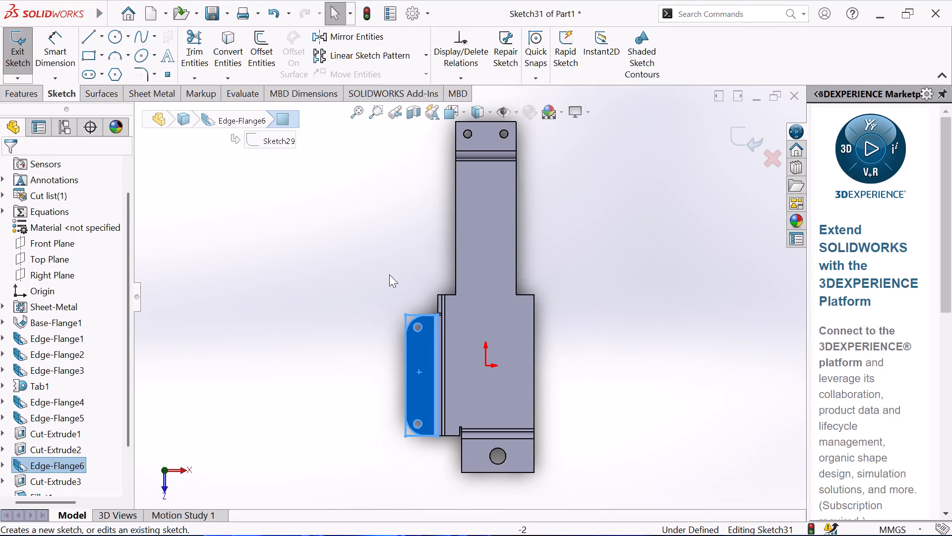
scroll(463, 443, "down", 1)
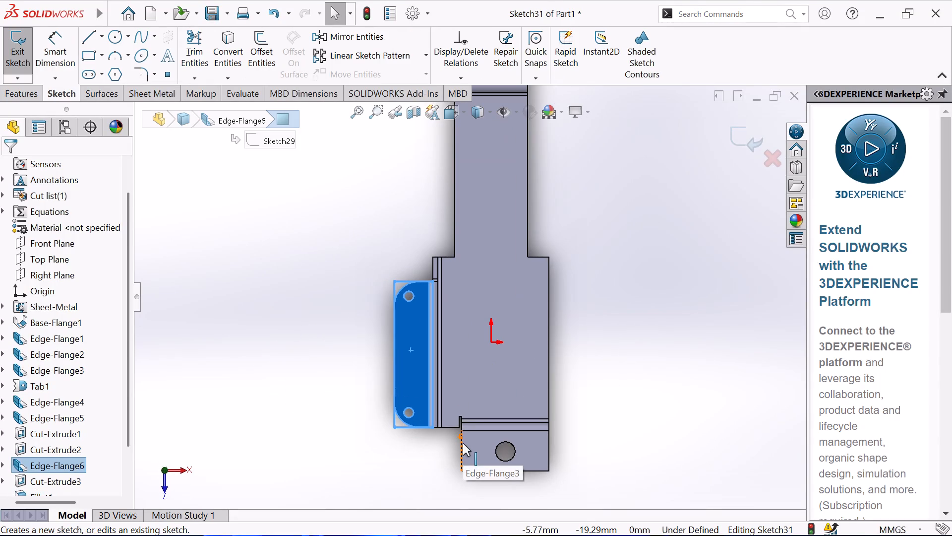
scroll(466, 406, "down", 1)
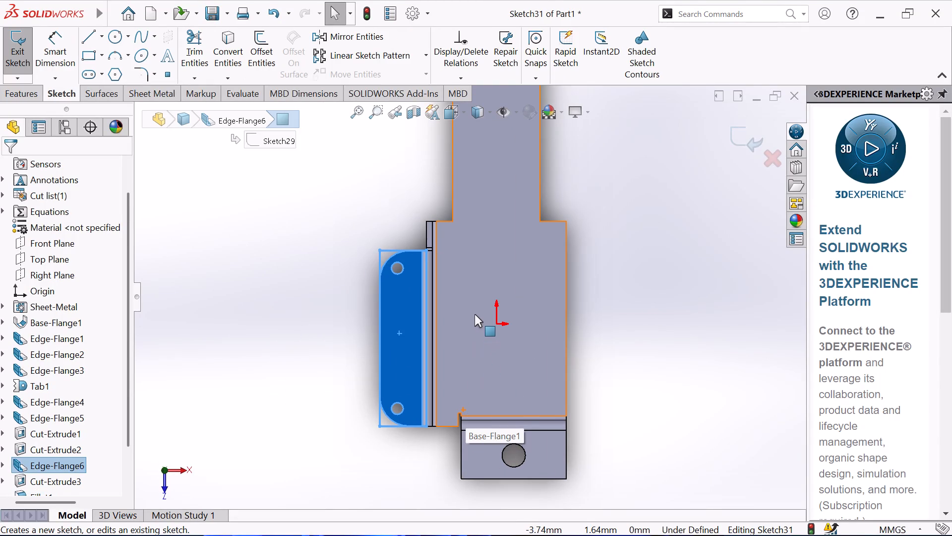
scroll(475, 314, "down", 1)
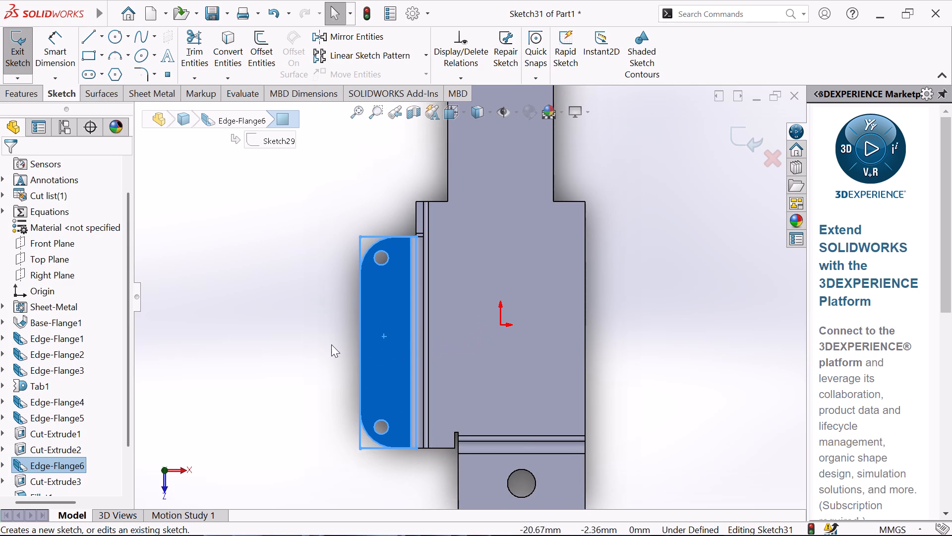
left_click(268, 354)
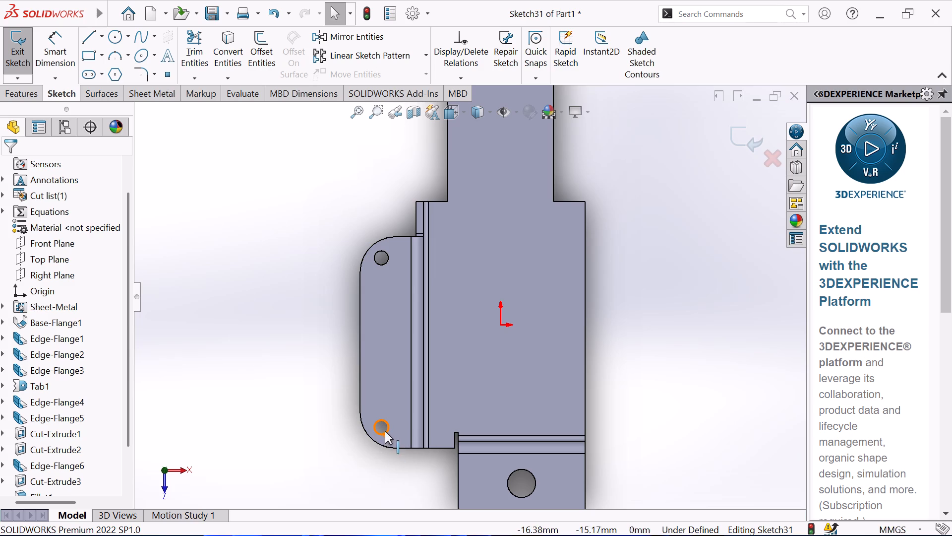
left_click(331, 416)
Inspect the bracket from all sides with the flange sketch open, including the gap between the side wall and end wall.
middle_click_drag(344, 401, 345, 399)
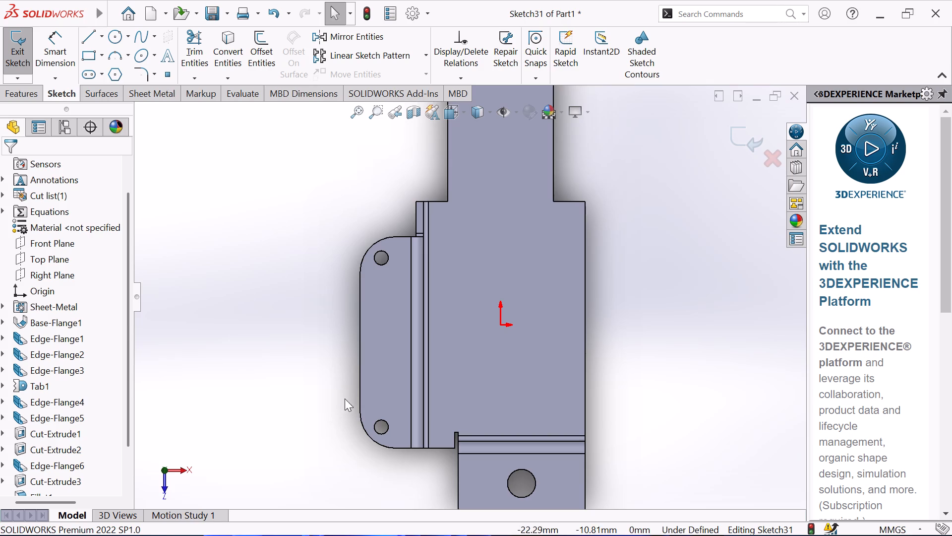
middle_click_drag(345, 399, 333, 290)
scroll(337, 363, "up", 2)
scroll(360, 421, "up", 2)
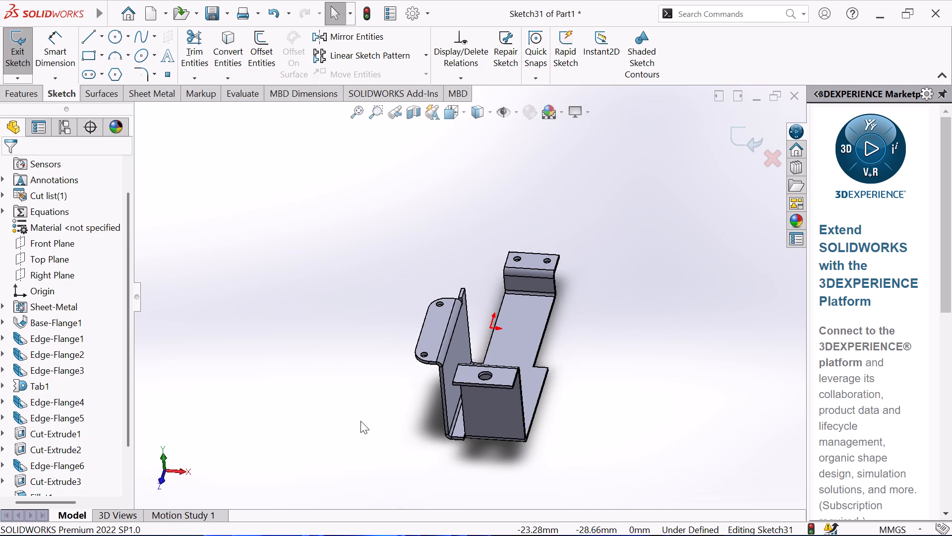
middle_click_drag(360, 420, 270, 486)
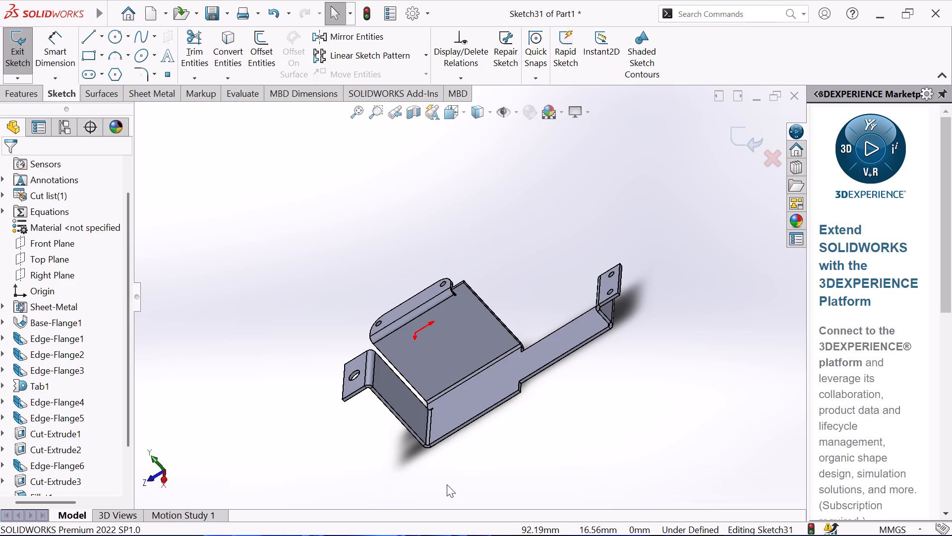
middle_click_drag(484, 337, 514, 338)
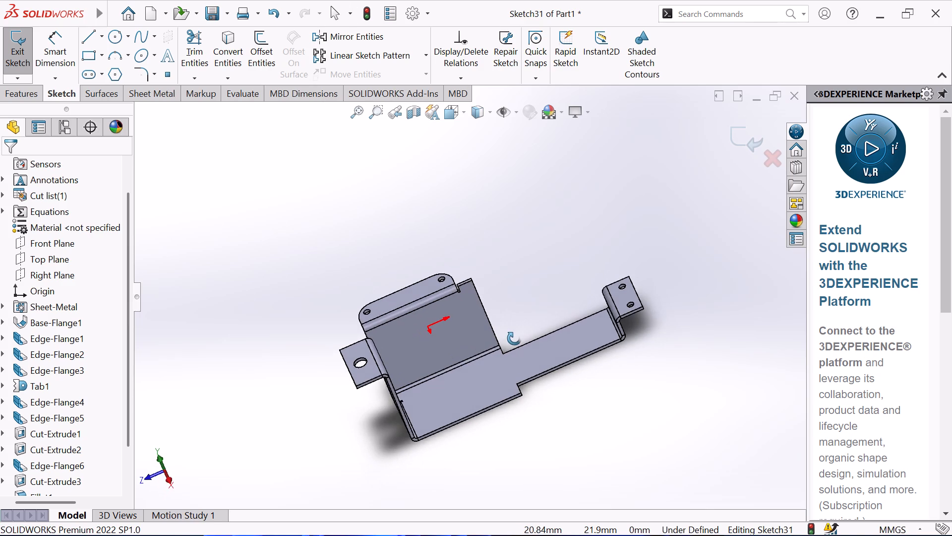
middle_click_drag(514, 338, 515, 337)
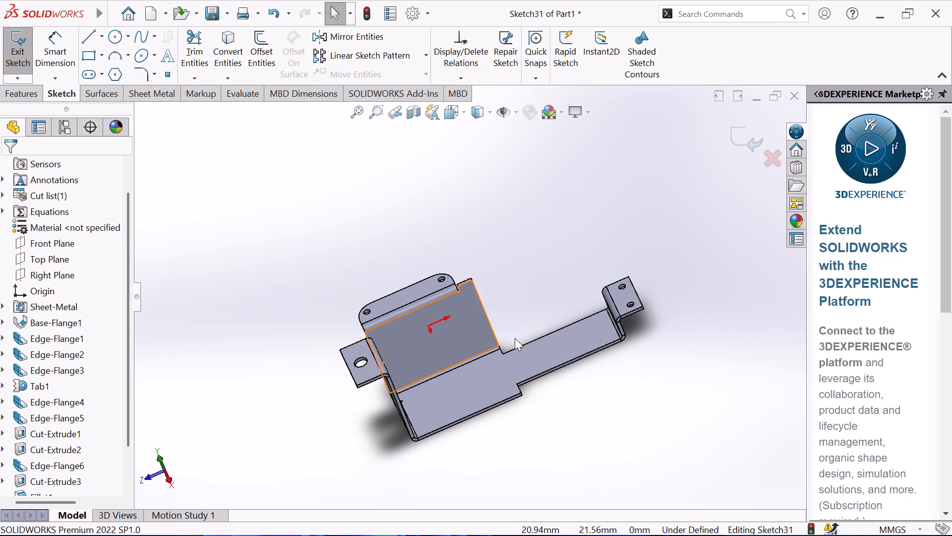
middle_click_drag(515, 338, 544, 326)
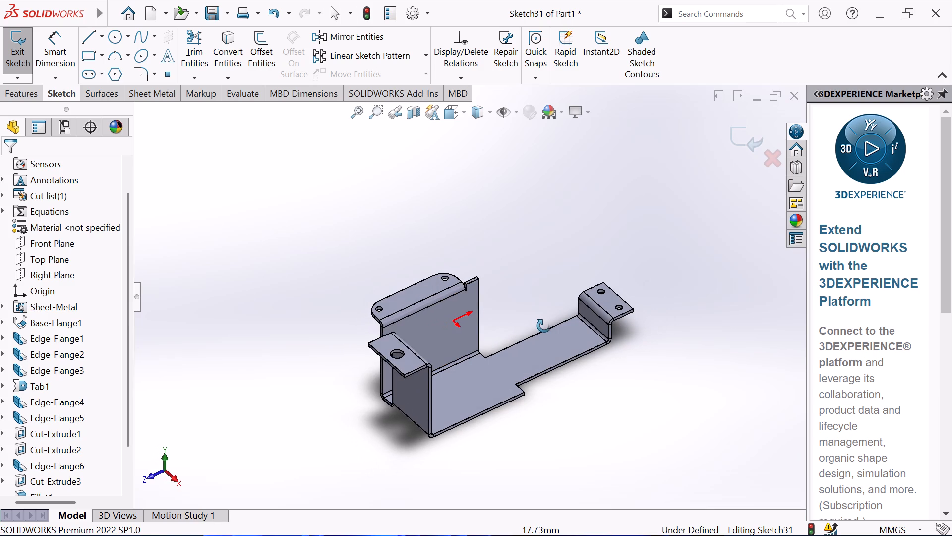
middle_click_drag(544, 326, 578, 330)
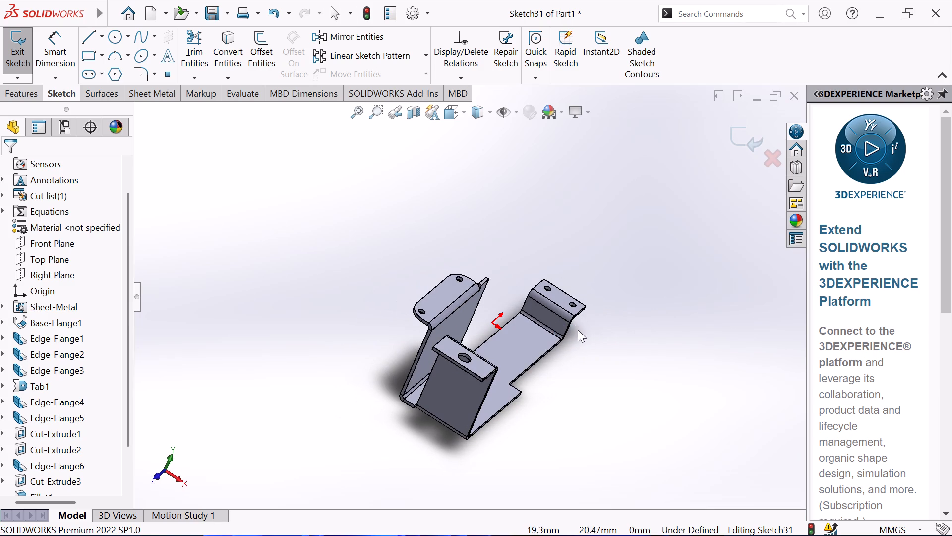
scroll(507, 378, "down", 2)
middle_click_drag(517, 383, 559, 348)
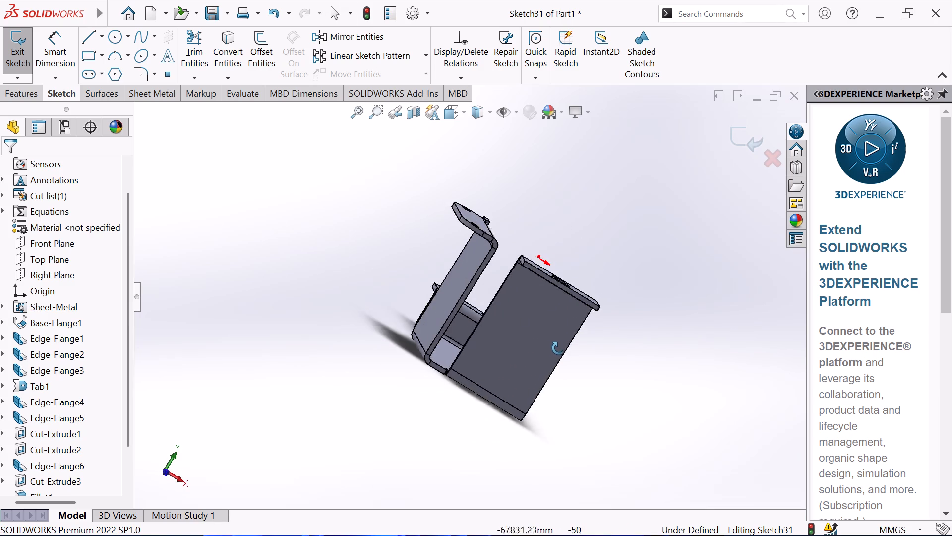
middle_click_drag(559, 348, 565, 378)
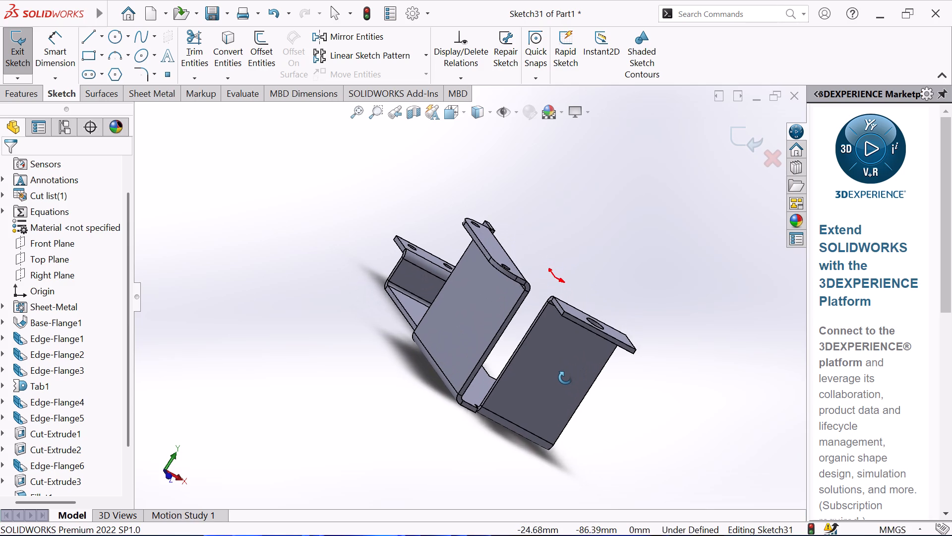
middle_click_drag(565, 378, 562, 377)
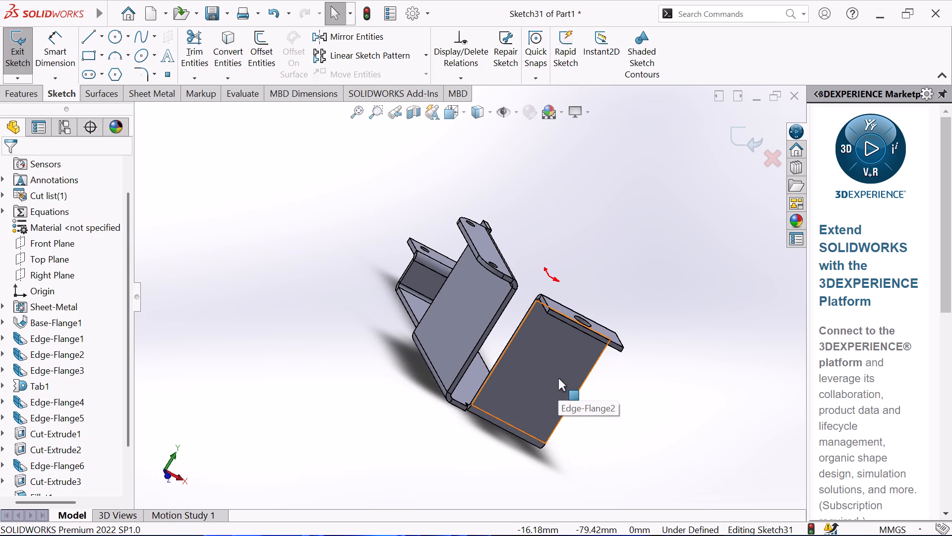
middle_click_drag(570, 262, 491, 304)
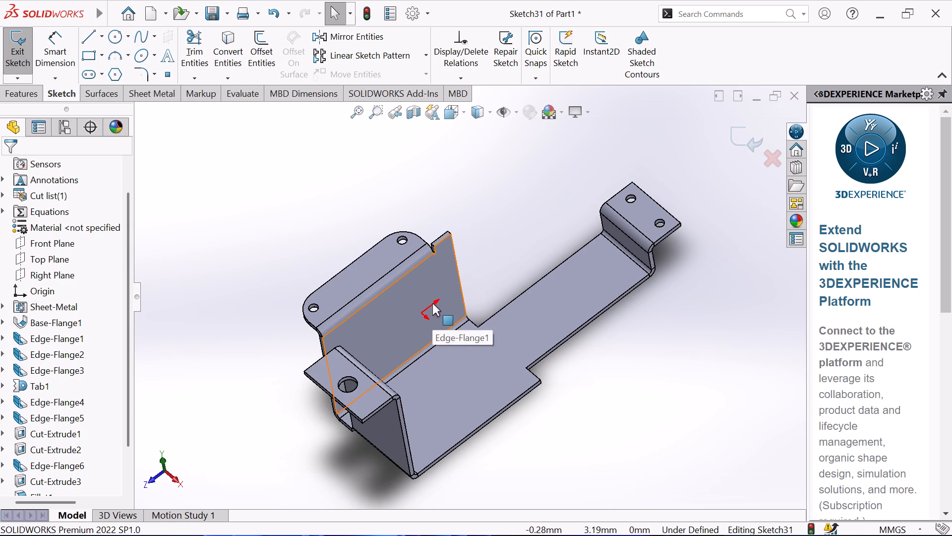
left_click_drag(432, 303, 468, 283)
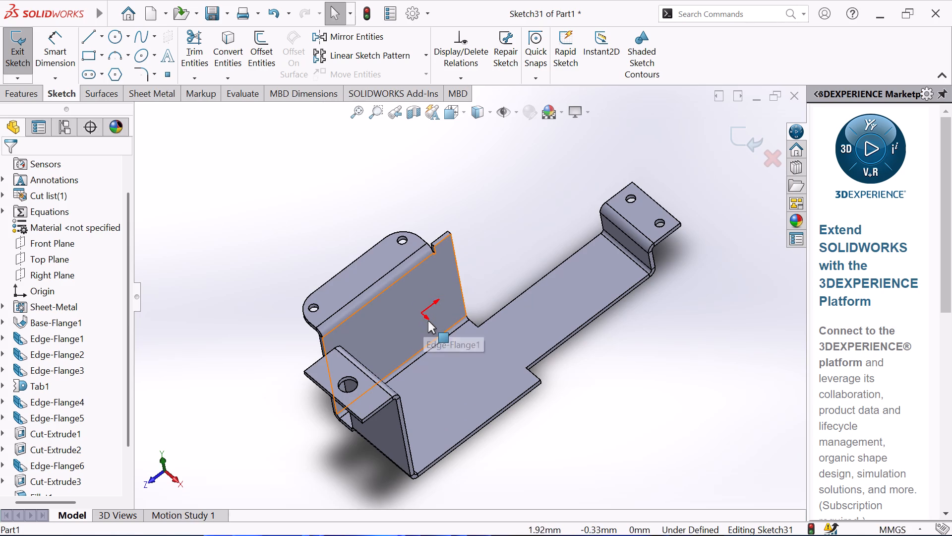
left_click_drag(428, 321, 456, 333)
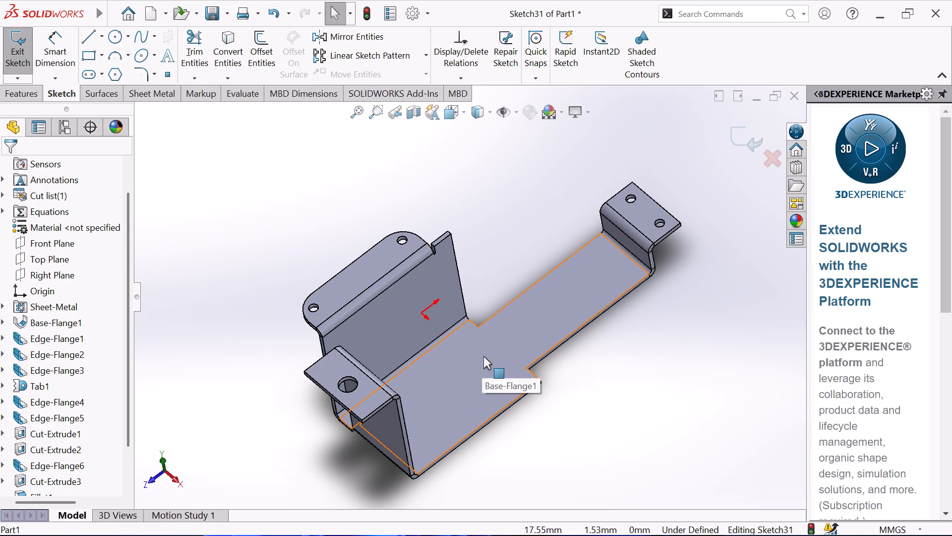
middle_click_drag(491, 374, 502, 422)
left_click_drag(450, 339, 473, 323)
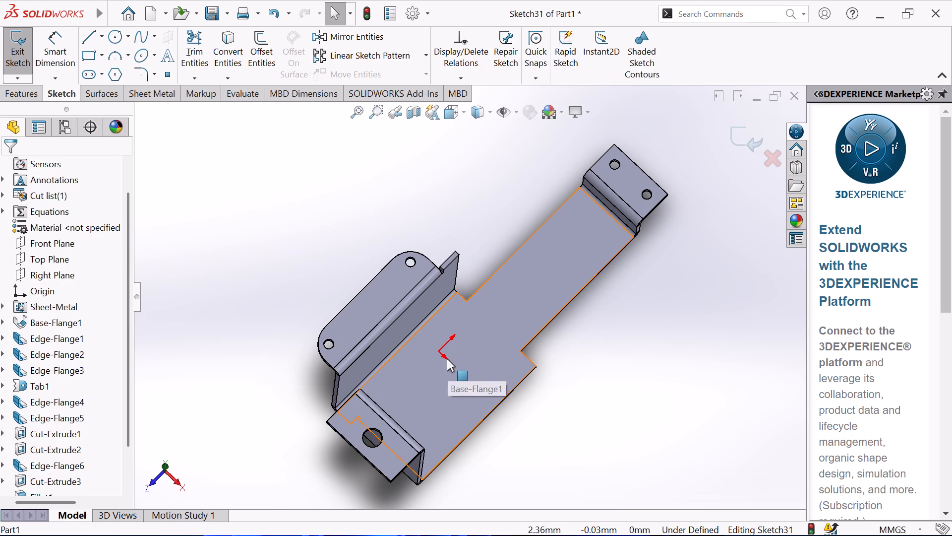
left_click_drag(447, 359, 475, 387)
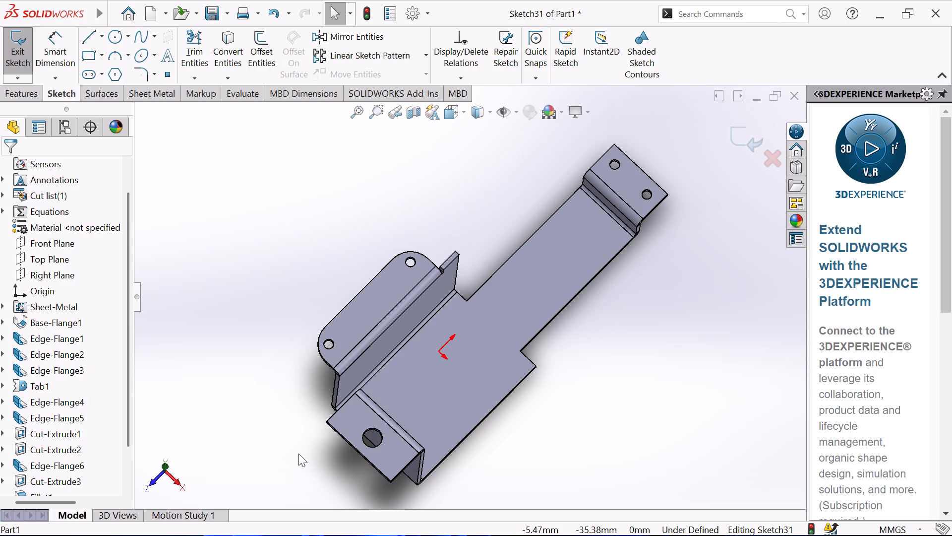
Examine the rounded two-hole flange, its bend and the notch beside it on the side wall up close from several angles.
middle_click_drag(430, 363, 517, 374)
middle_click_drag(359, 360, 322, 357)
scroll(437, 307, "down", 3)
middle_click_drag(386, 323, 350, 272)
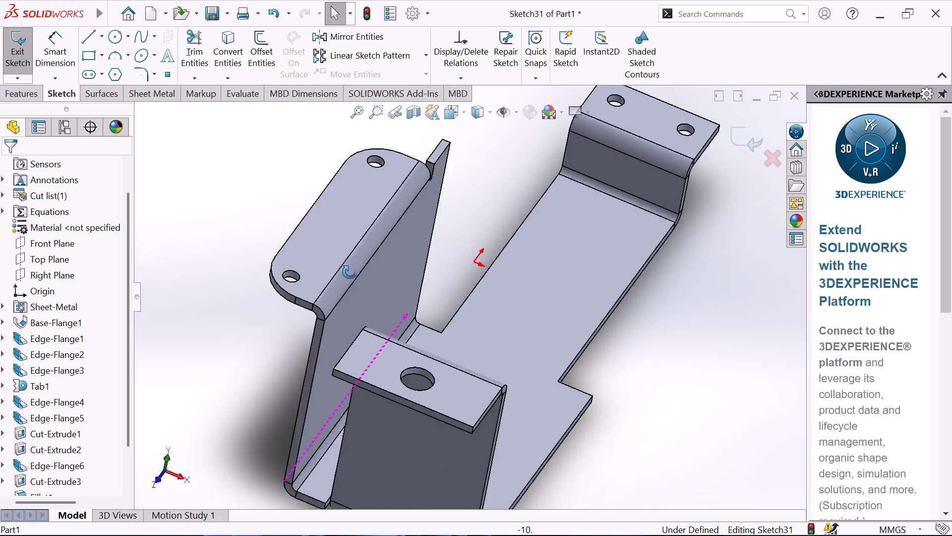
middle_click_drag(350, 272, 340, 265)
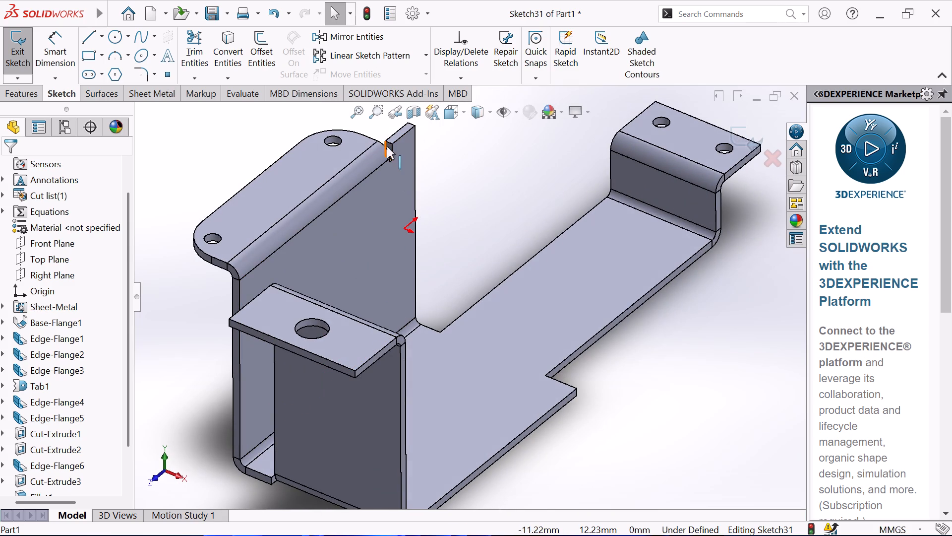
scroll(387, 146, "down", 3)
middle_click_drag(379, 194, 396, 175)
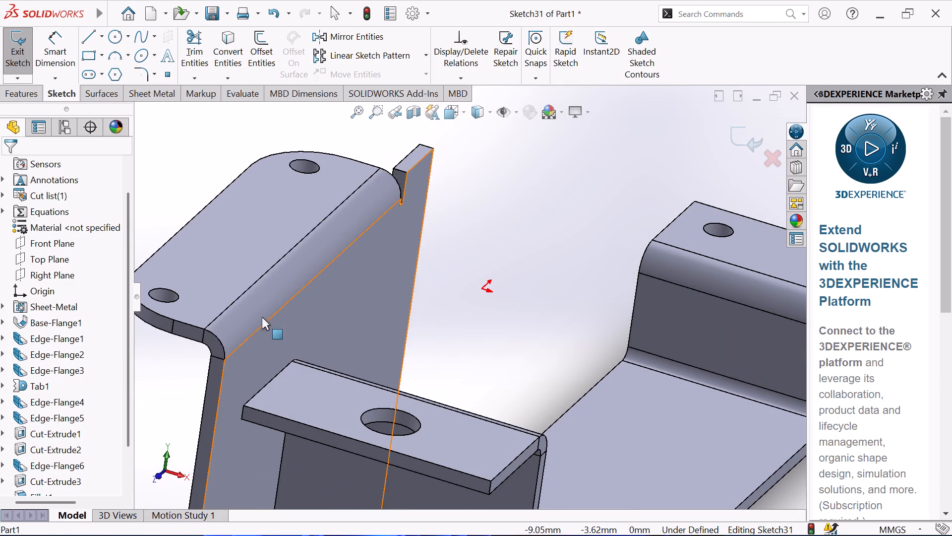
scroll(44, 493, "down", 3)
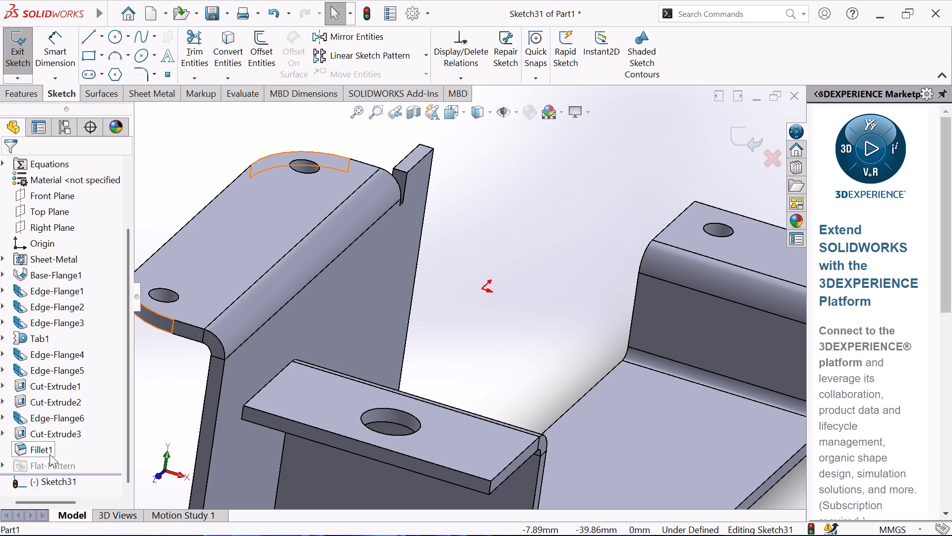
scroll(138, 418, "up", 3)
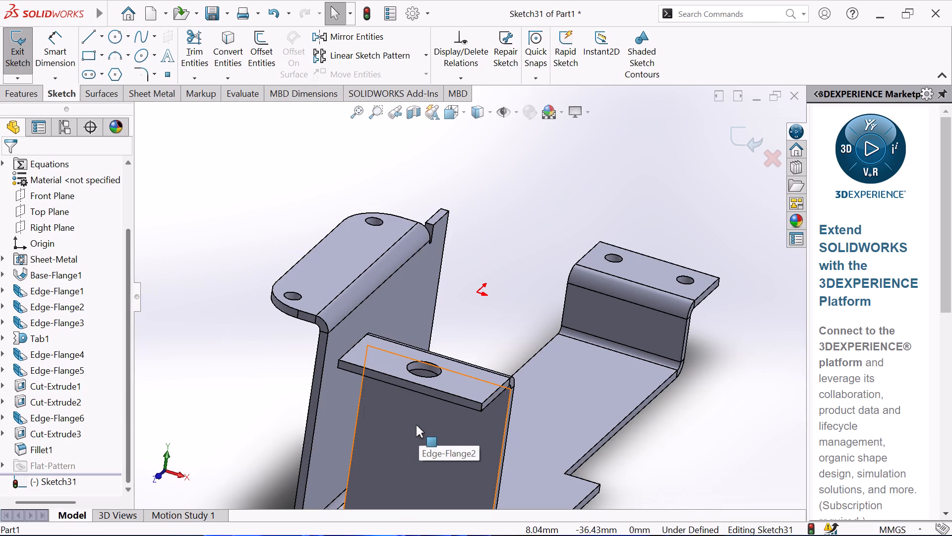
Save the part as "sheet metal 1" in the current folder, deleting the empty flange sketch.
key("ctrl+s")
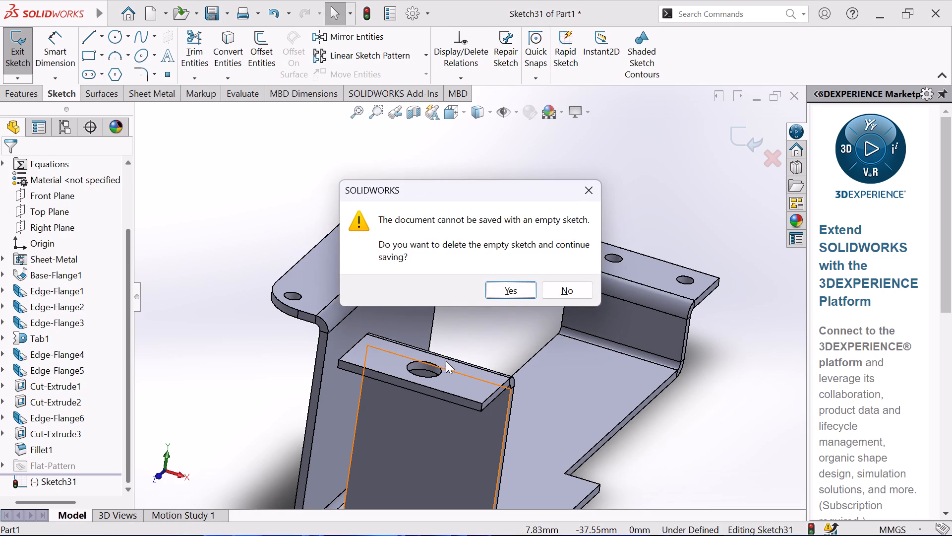
left_click(517, 288)
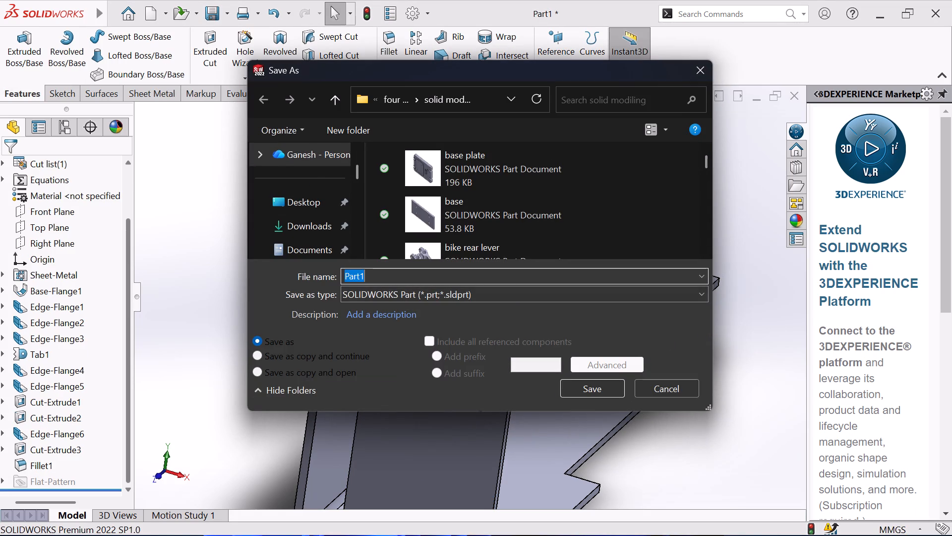
type("sheet m")
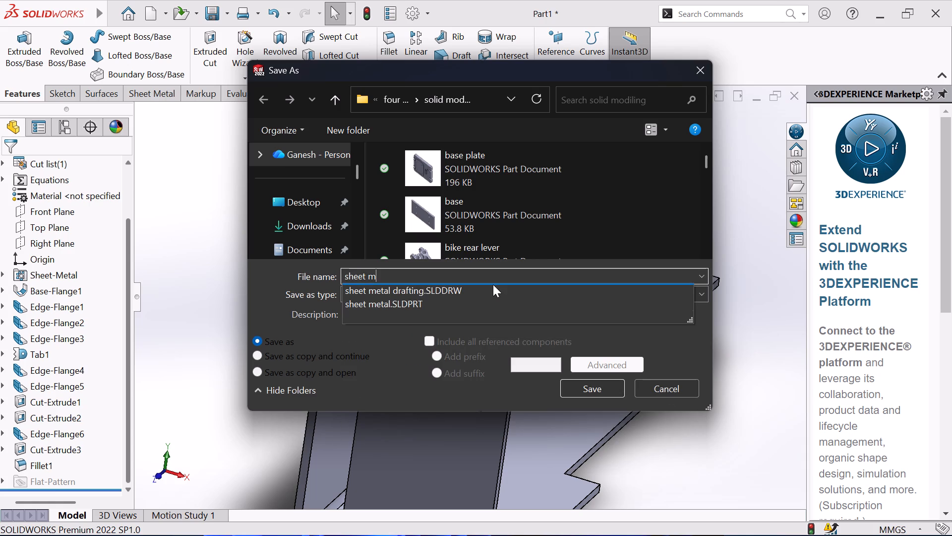
type("et")
type("al")
key("space")
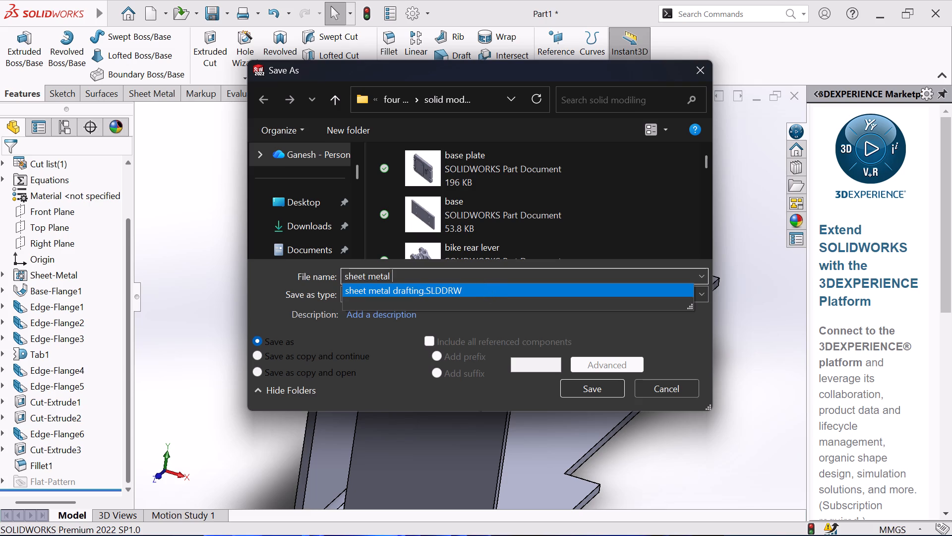
key("1")
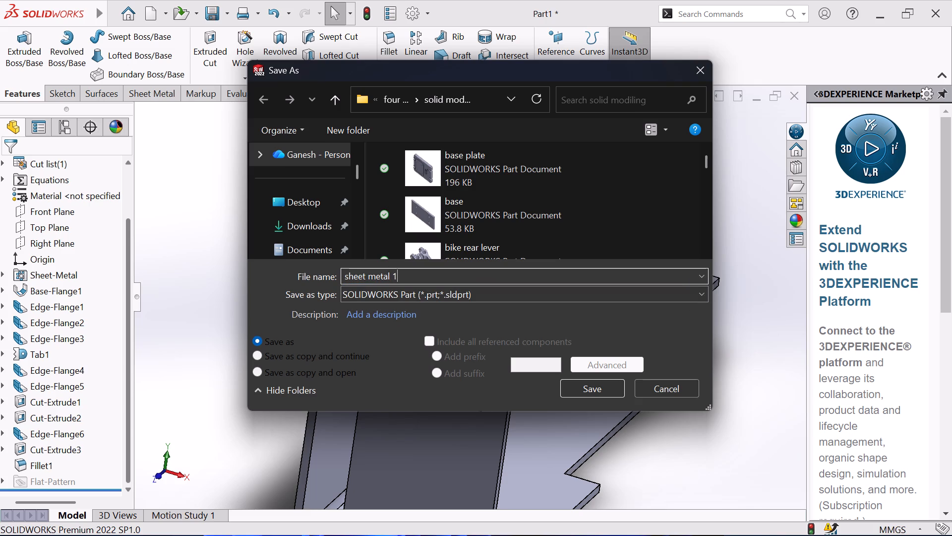
left_click(582, 390)
left_click(502, 239)
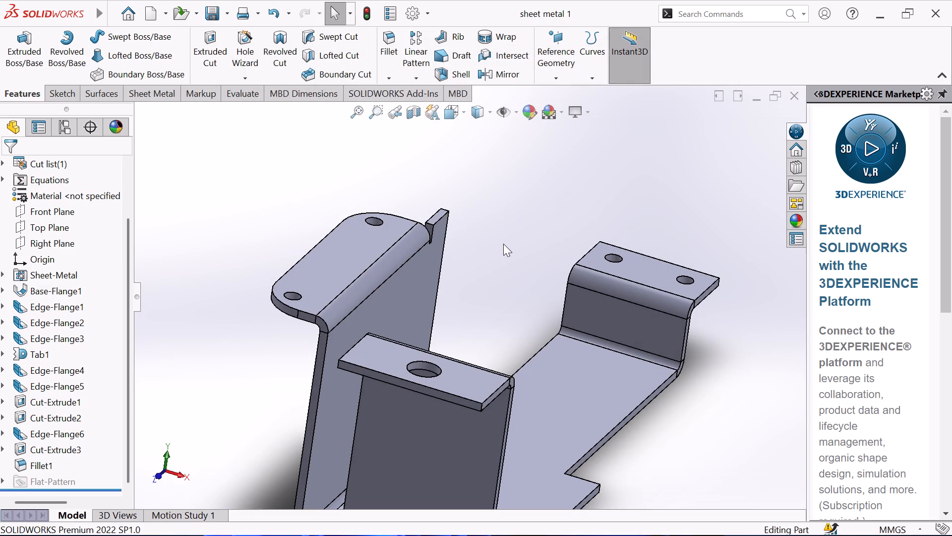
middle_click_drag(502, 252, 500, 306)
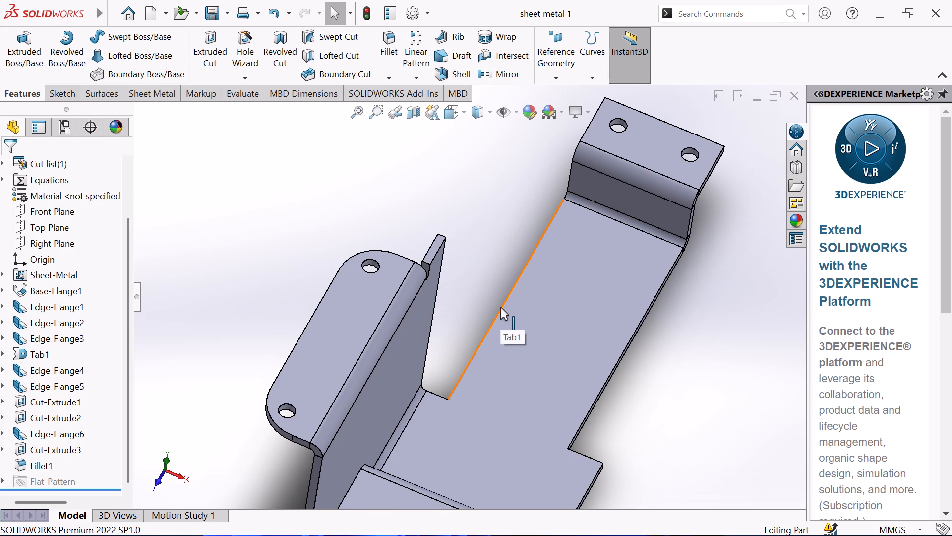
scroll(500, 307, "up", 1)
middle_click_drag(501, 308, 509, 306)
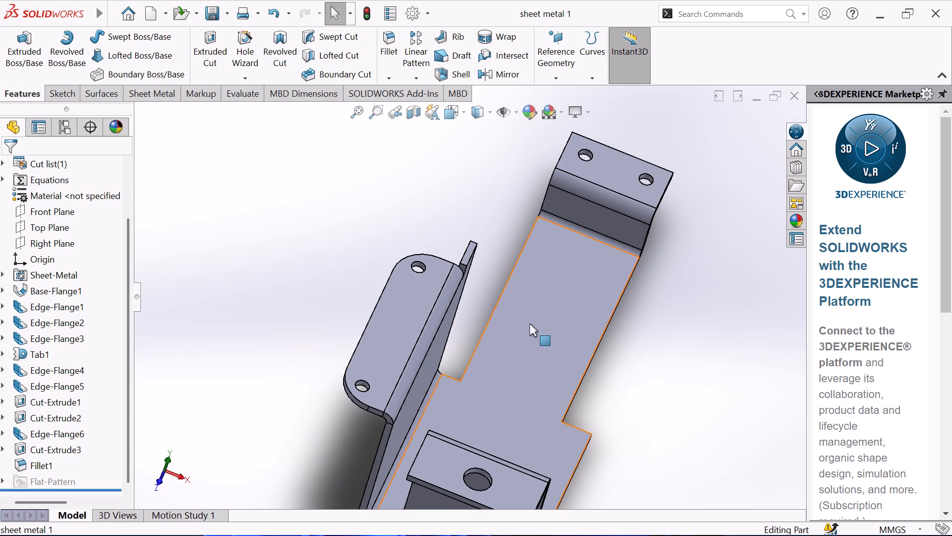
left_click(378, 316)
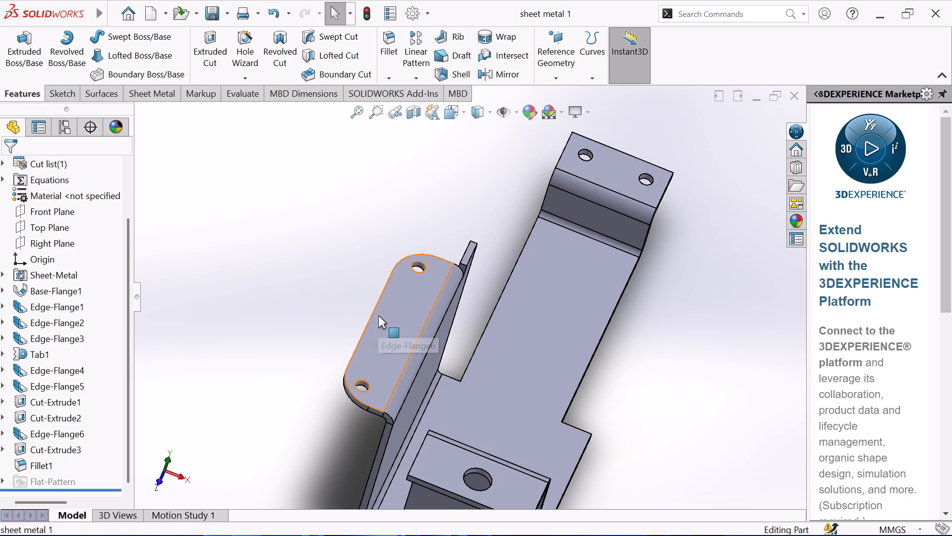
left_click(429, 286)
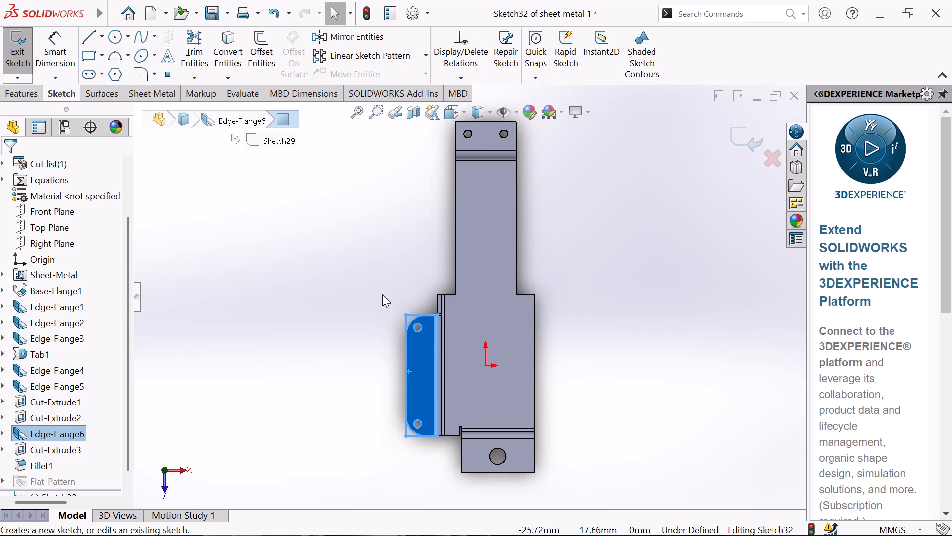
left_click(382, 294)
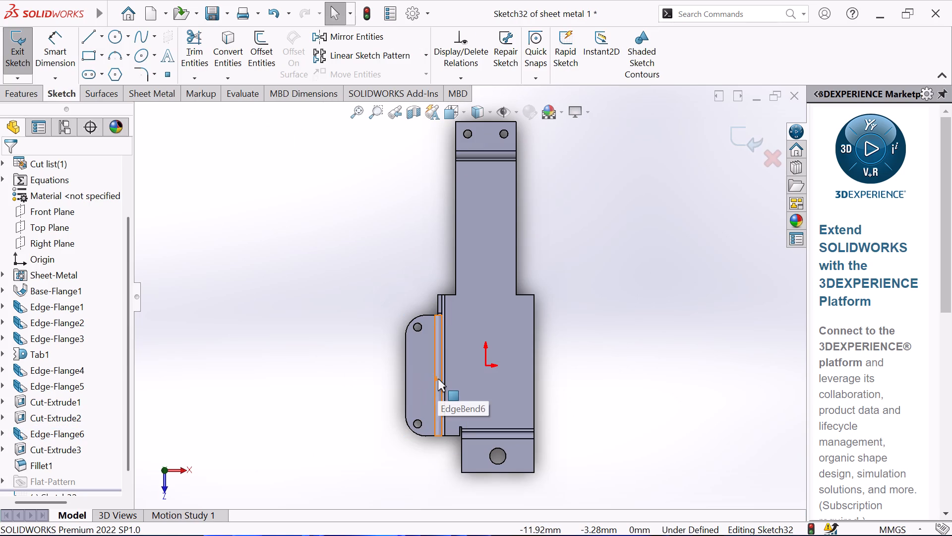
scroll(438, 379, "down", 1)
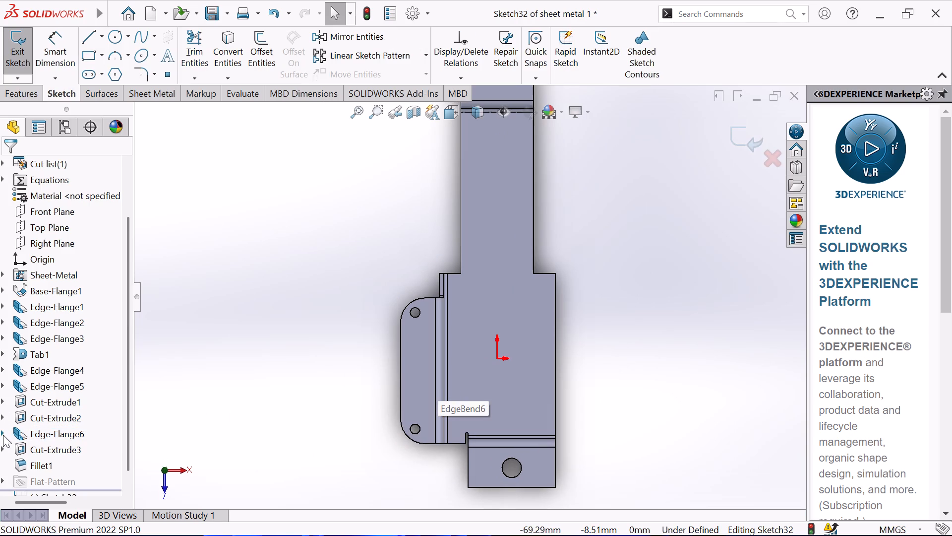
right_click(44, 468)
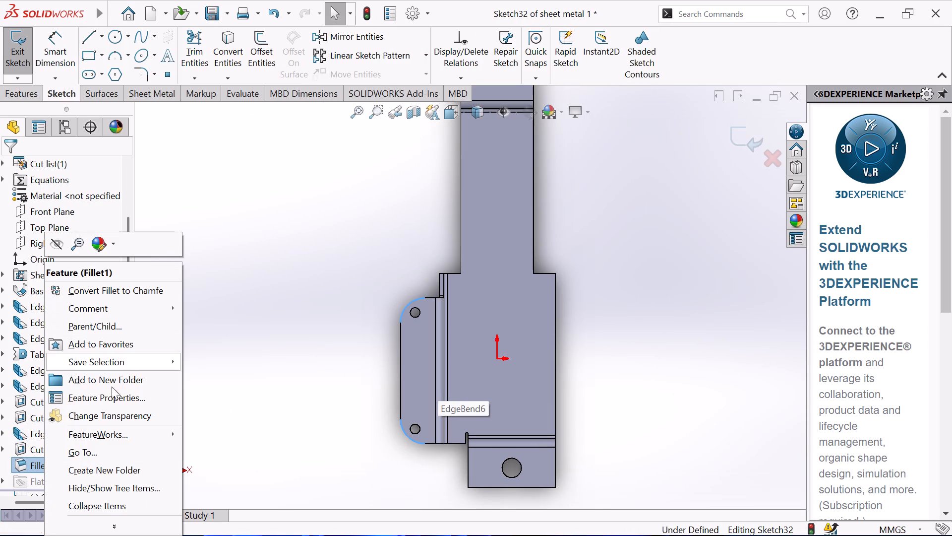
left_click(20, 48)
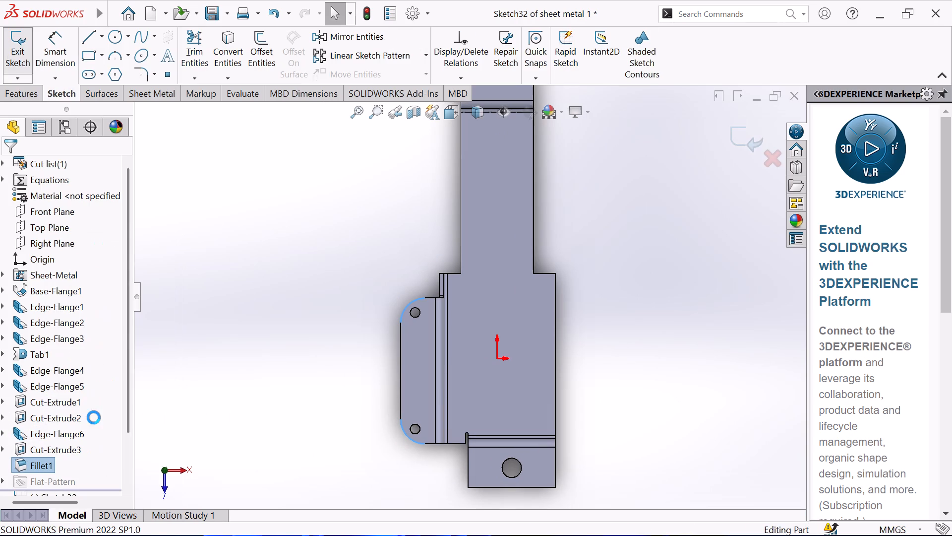
Delete the corner fillet feature from the side wall's two-hole flange and save the part.
right_click(42, 468)
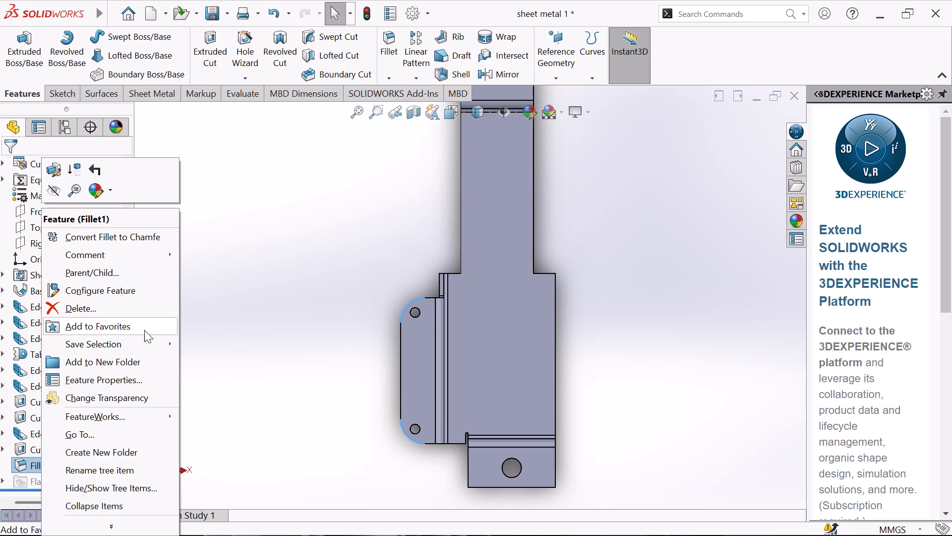
left_click(112, 310)
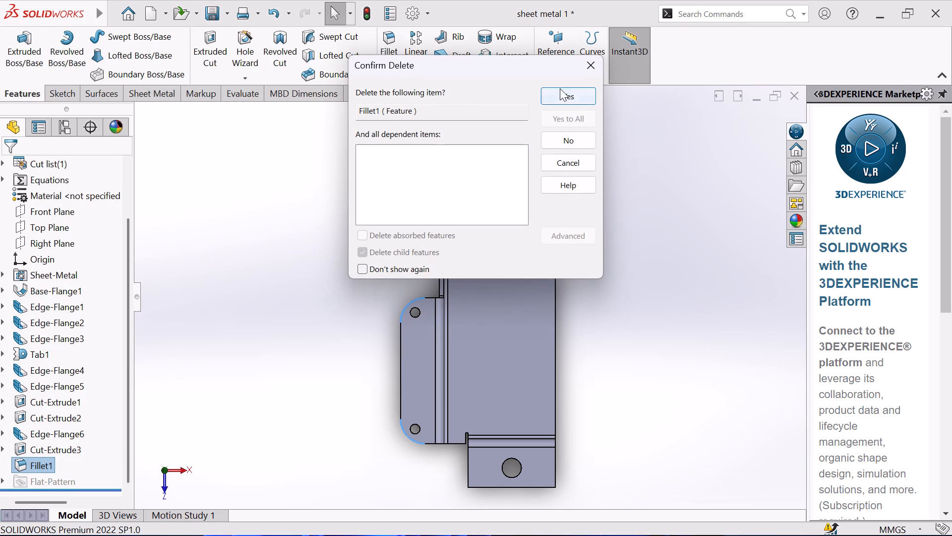
left_click(561, 89)
right_click(243, 280)
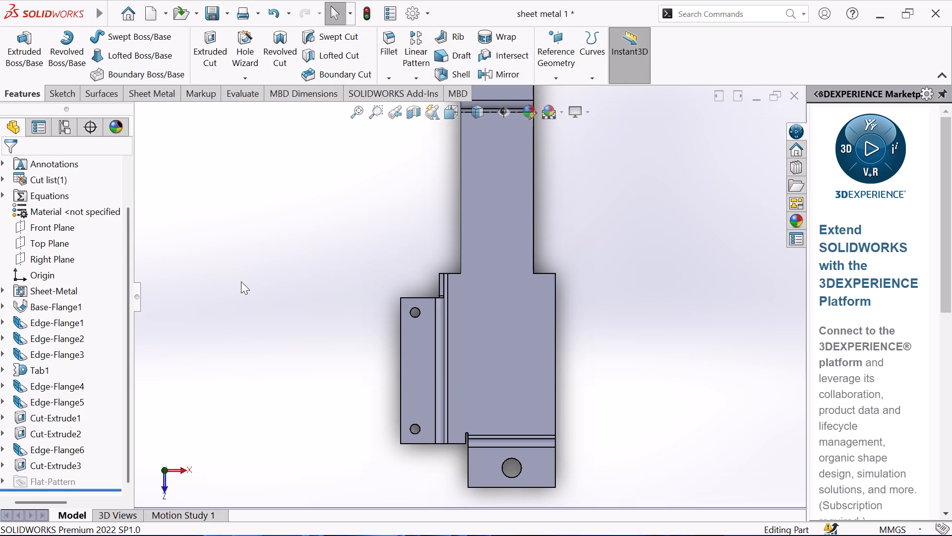
left_click(186, 221)
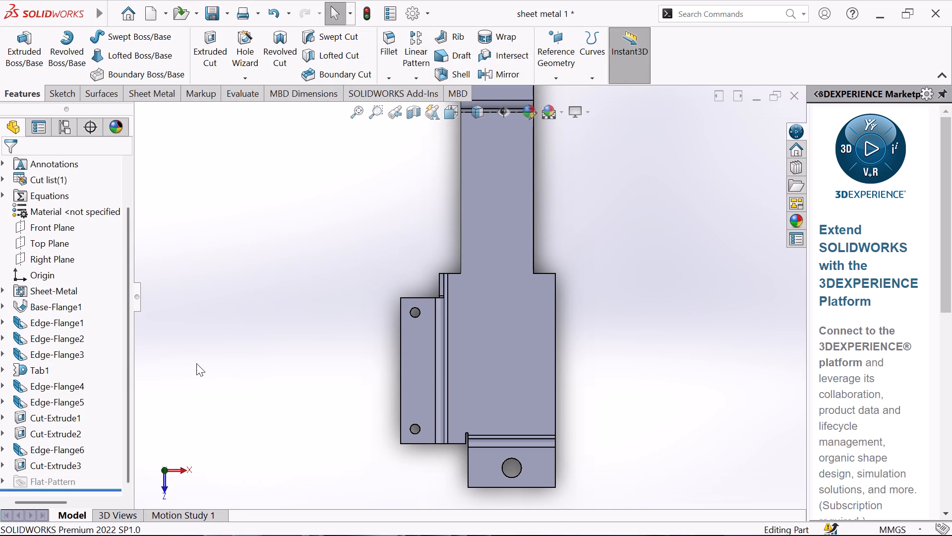
key("ctrl+s")
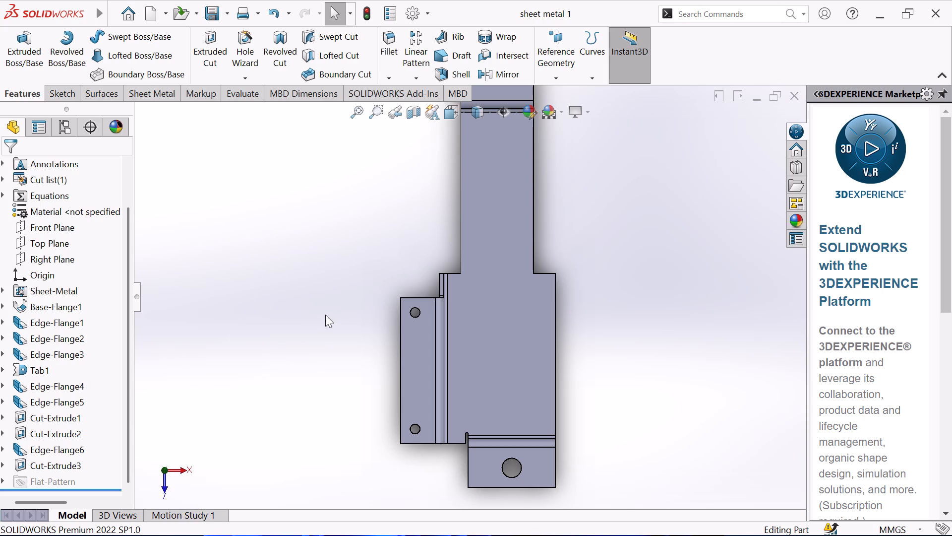
Flatten the bracket, examine its flat pattern and bend lines, and return it to the folded state.
left_click(155, 99)
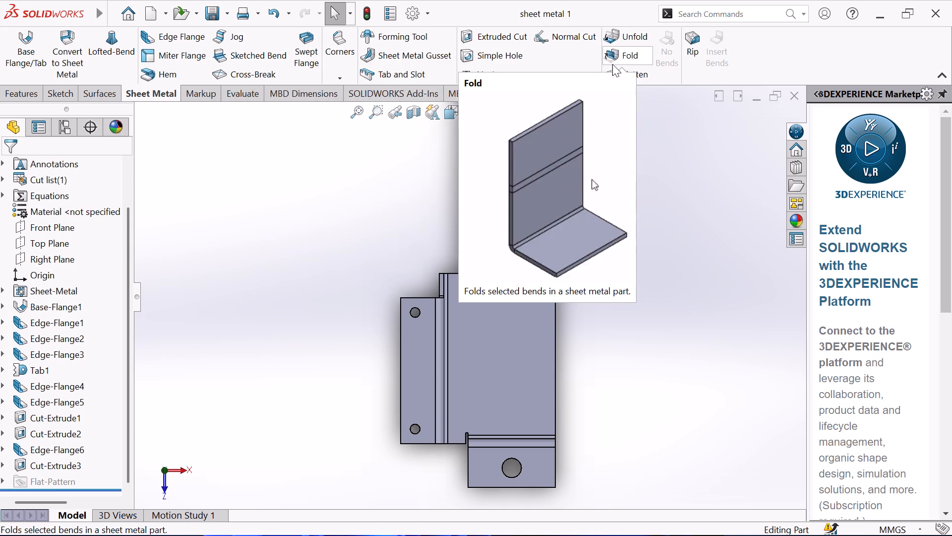
left_click(624, 70)
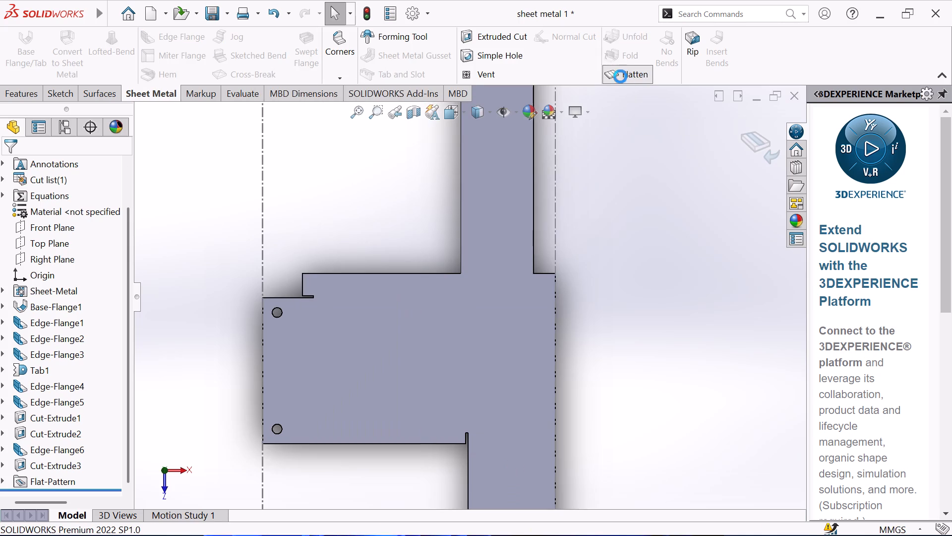
scroll(533, 237, "up", 3)
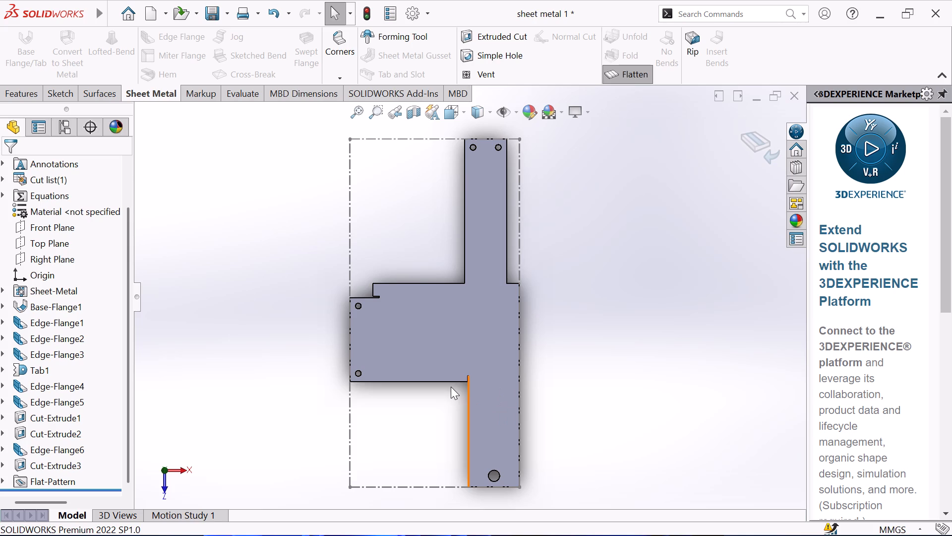
middle_click_drag(451, 385, 511, 375)
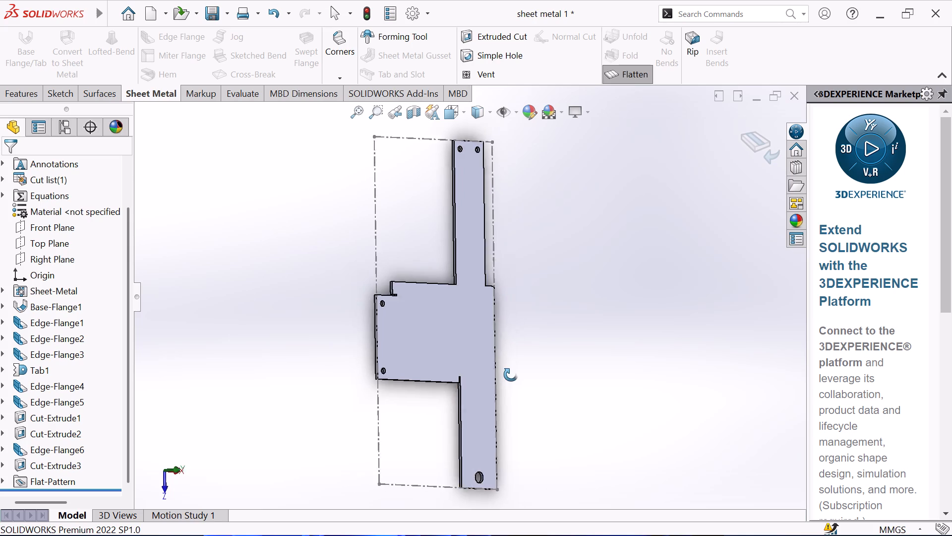
middle_click_drag(511, 375, 451, 356)
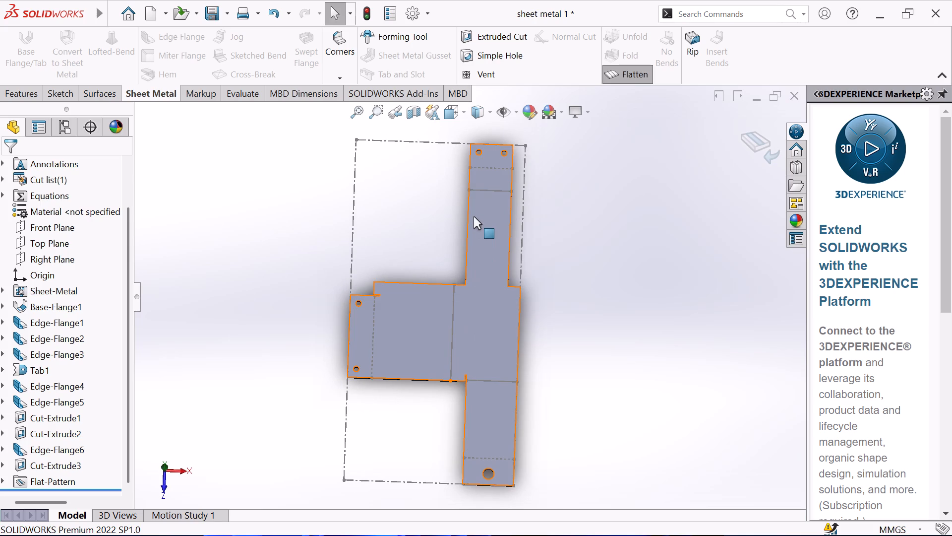
key("ctrl+8")
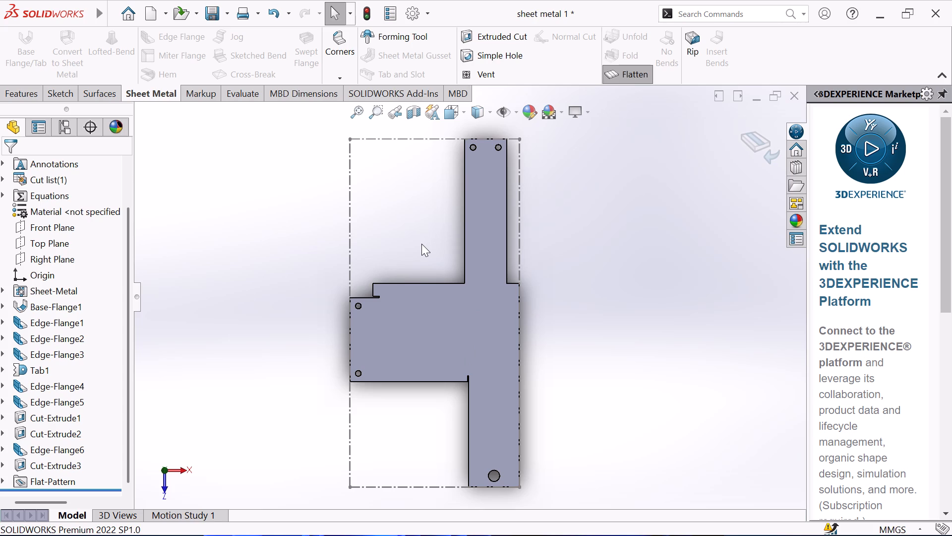
left_click(623, 74)
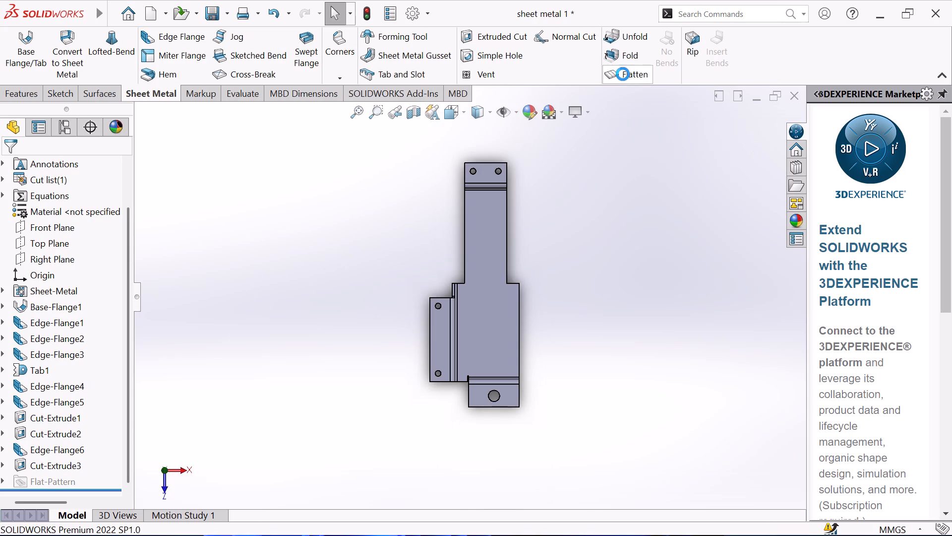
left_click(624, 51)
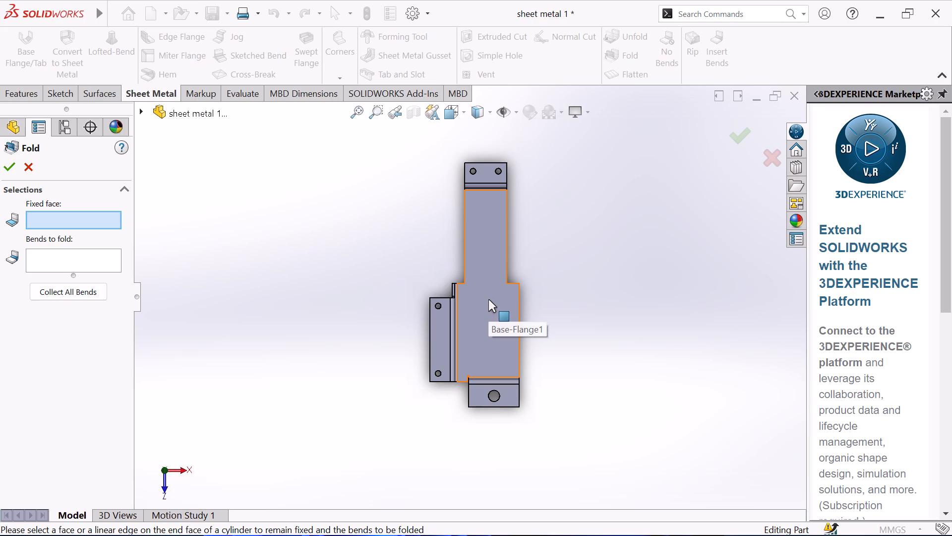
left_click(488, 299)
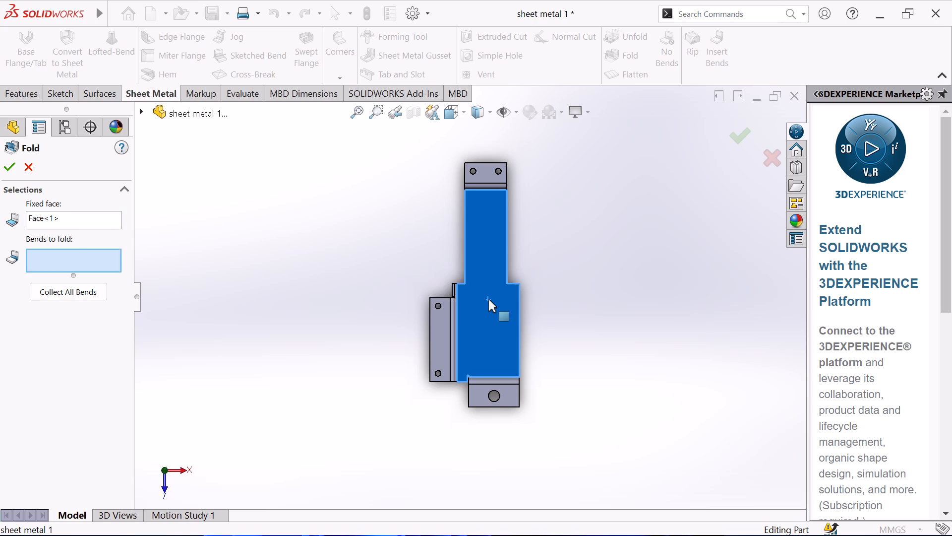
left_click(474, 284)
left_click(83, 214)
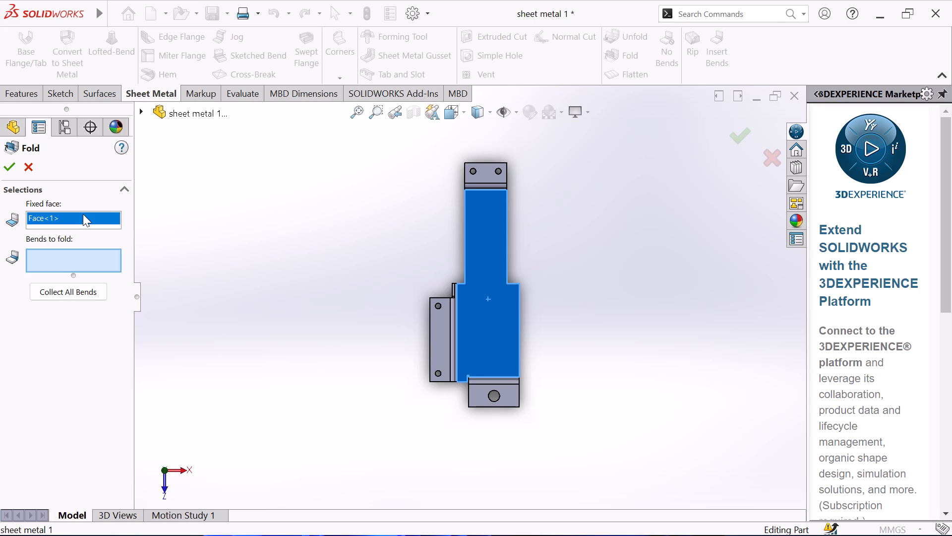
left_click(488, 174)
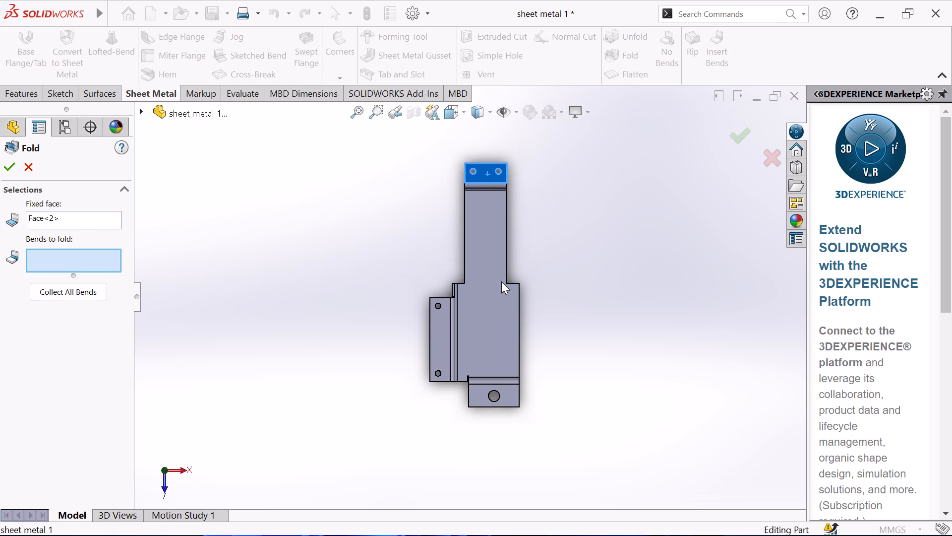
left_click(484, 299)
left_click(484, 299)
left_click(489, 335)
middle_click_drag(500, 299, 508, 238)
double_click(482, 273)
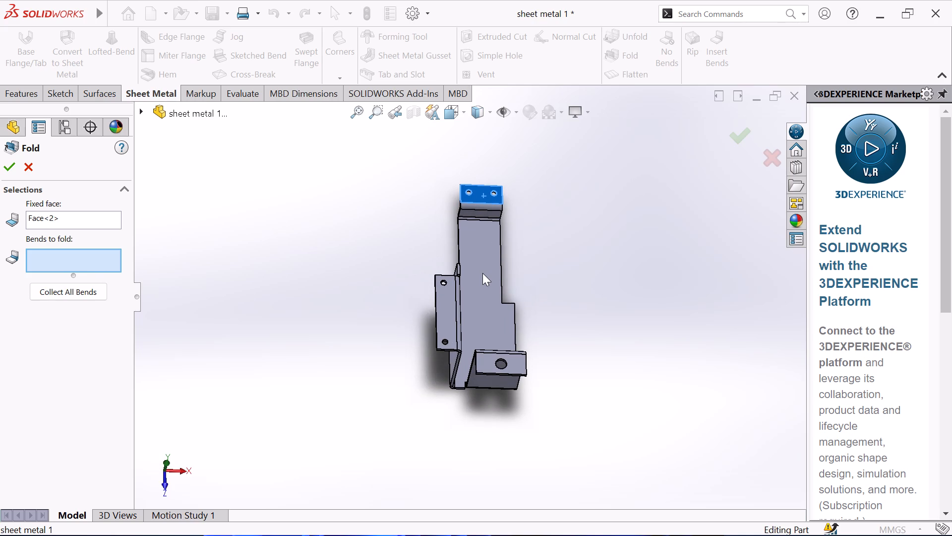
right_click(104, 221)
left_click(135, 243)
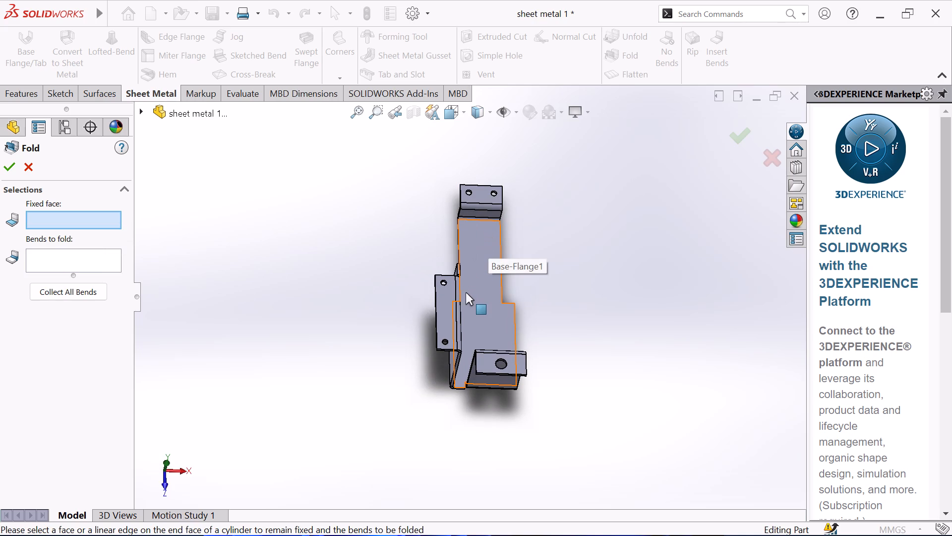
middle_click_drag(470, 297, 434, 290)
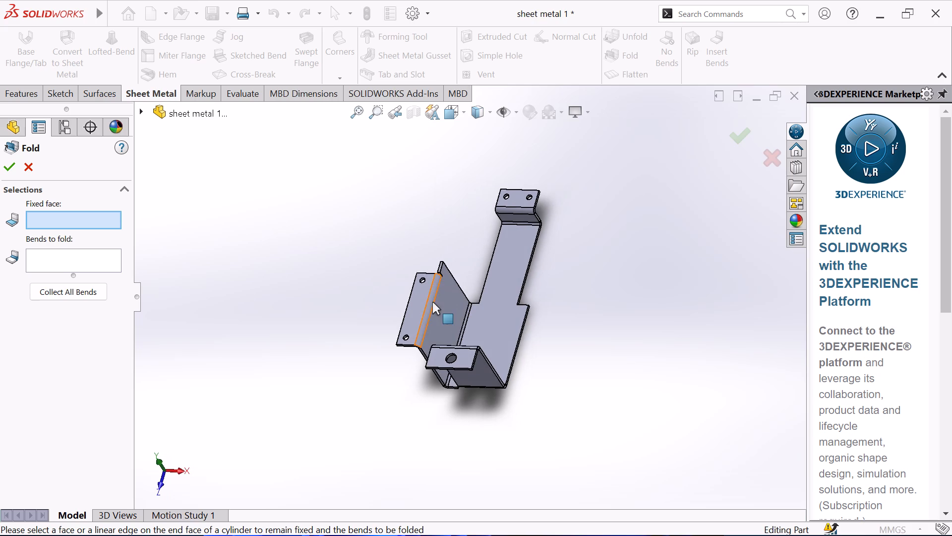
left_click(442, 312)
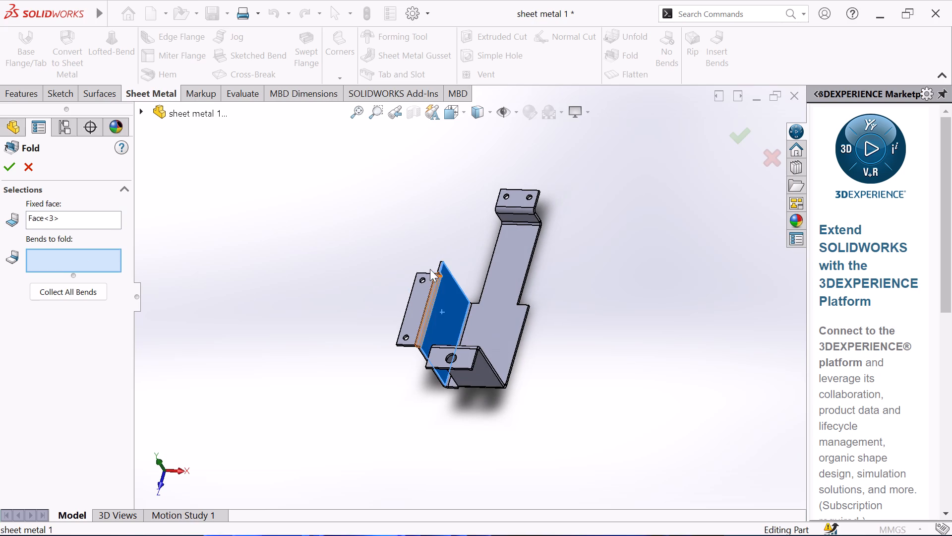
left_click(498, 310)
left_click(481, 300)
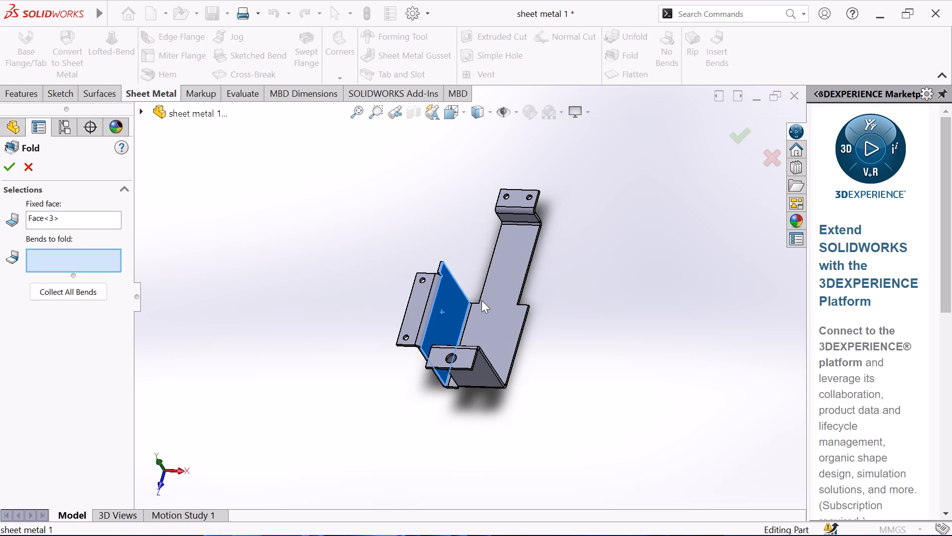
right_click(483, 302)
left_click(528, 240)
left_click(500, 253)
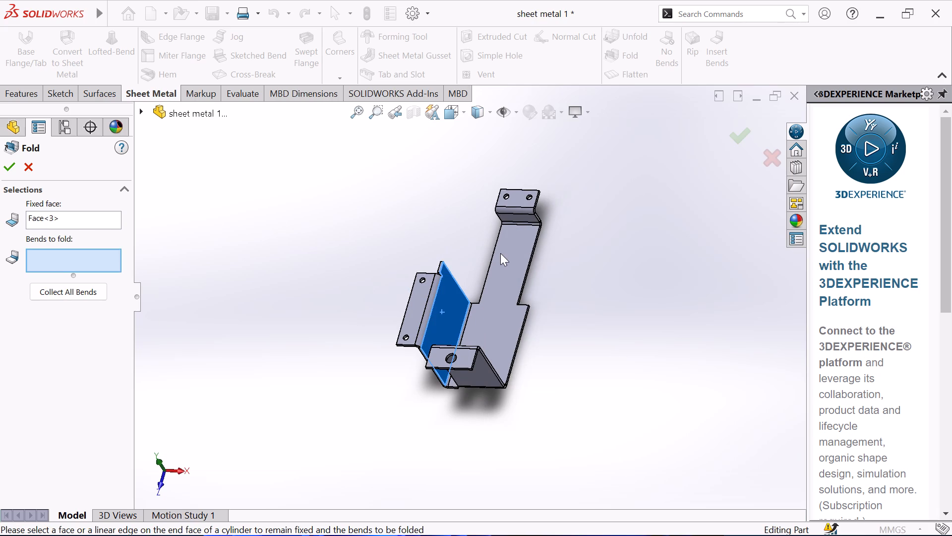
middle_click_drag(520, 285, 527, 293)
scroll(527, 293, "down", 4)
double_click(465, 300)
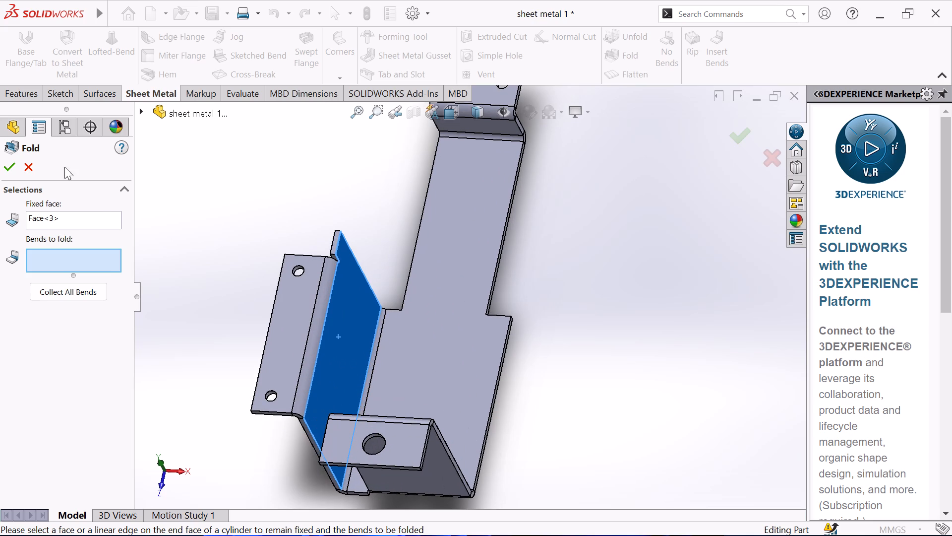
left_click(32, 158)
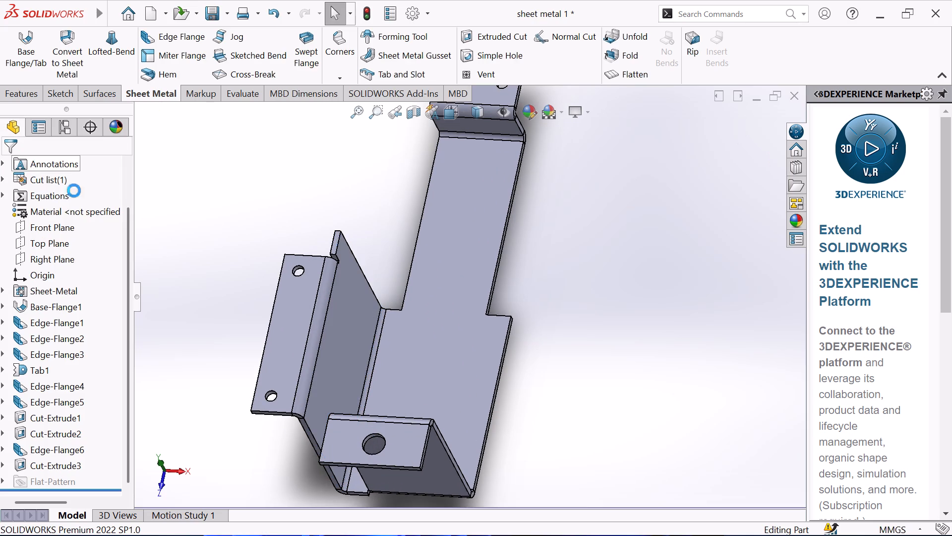
Examine the folded bracket's base, side wall, holed lip and raised end flange from several angles.
scroll(297, 217, "up", 2)
scroll(382, 224, "up", 2)
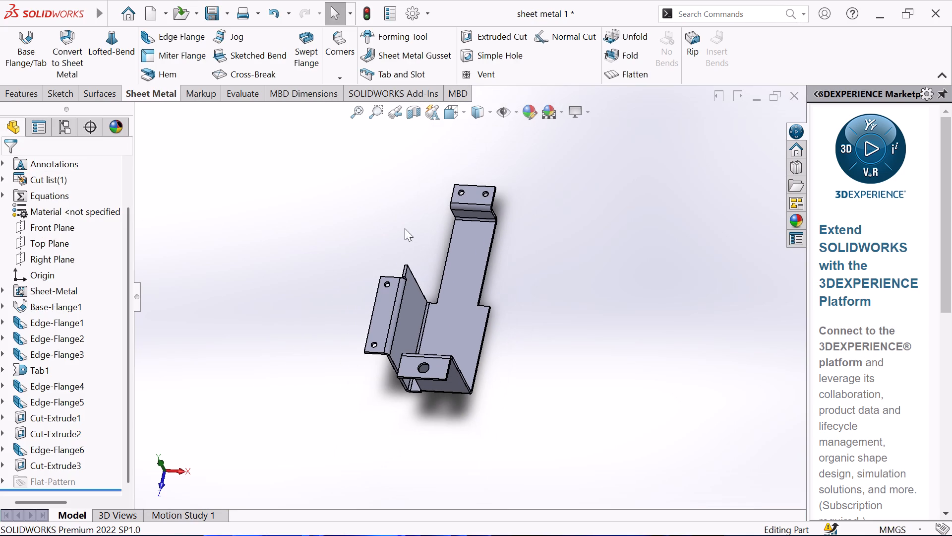
scroll(430, 229, "down", 2)
middle_click_drag(472, 272, 410, 270)
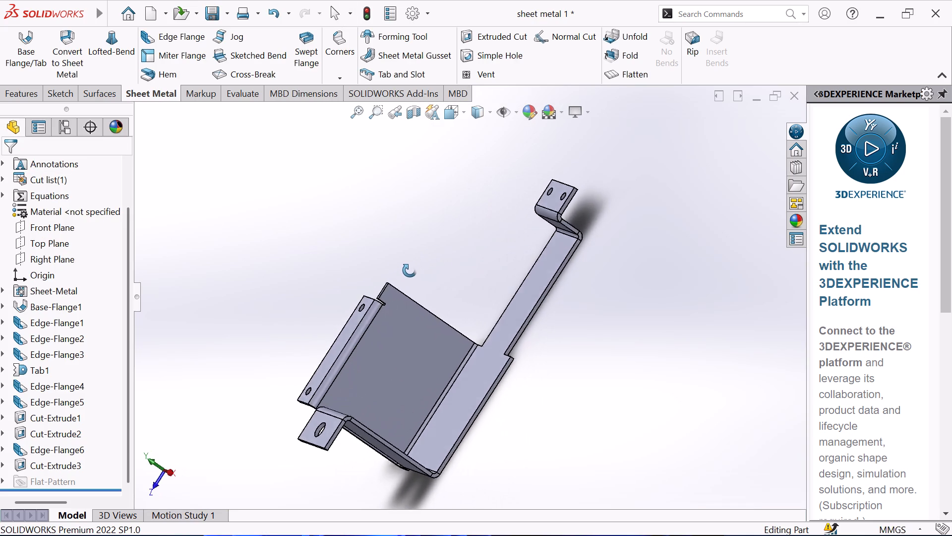
middle_click_drag(410, 270, 449, 289)
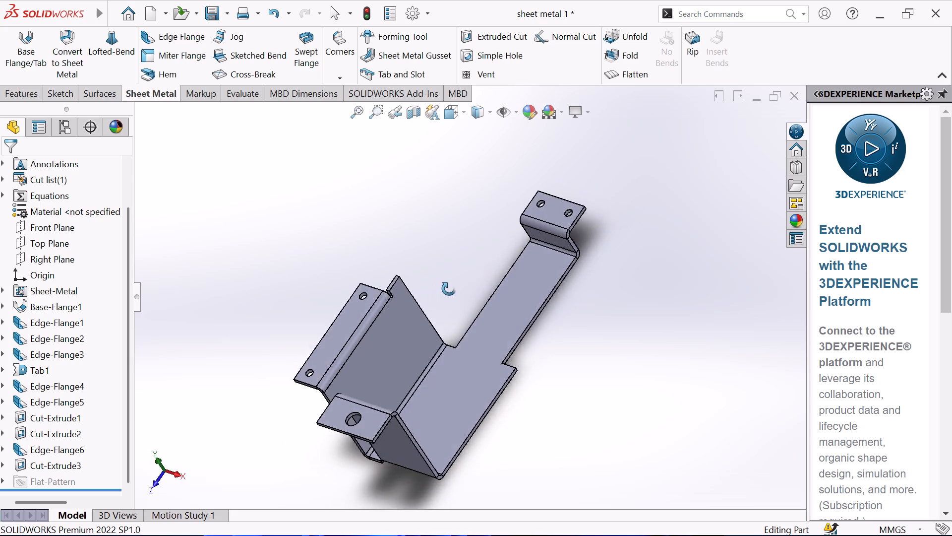
middle_click_drag(449, 289, 476, 287)
middle_click(476, 287)
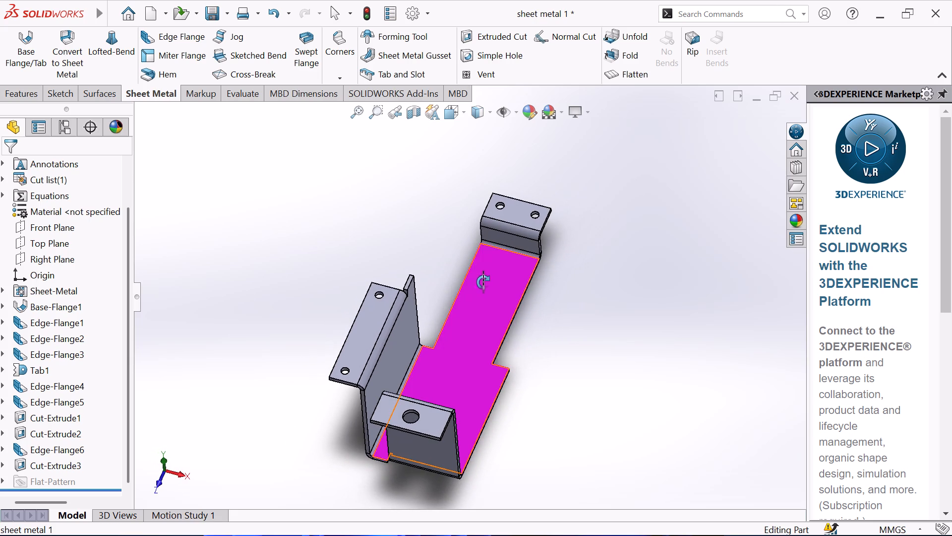
middle_click_drag(463, 234, 454, 187)
middle_click_drag(331, 277, 333, 246)
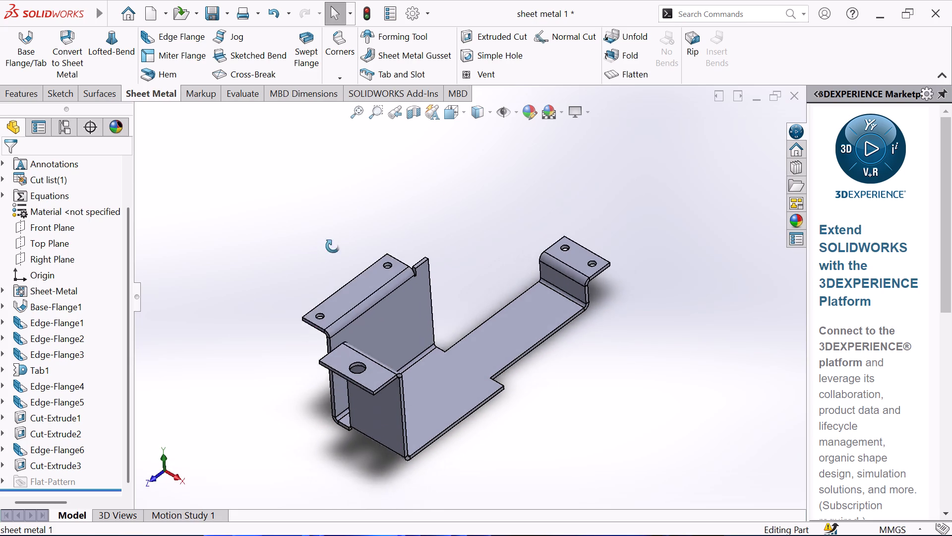
middle_click_drag(333, 246, 354, 203)
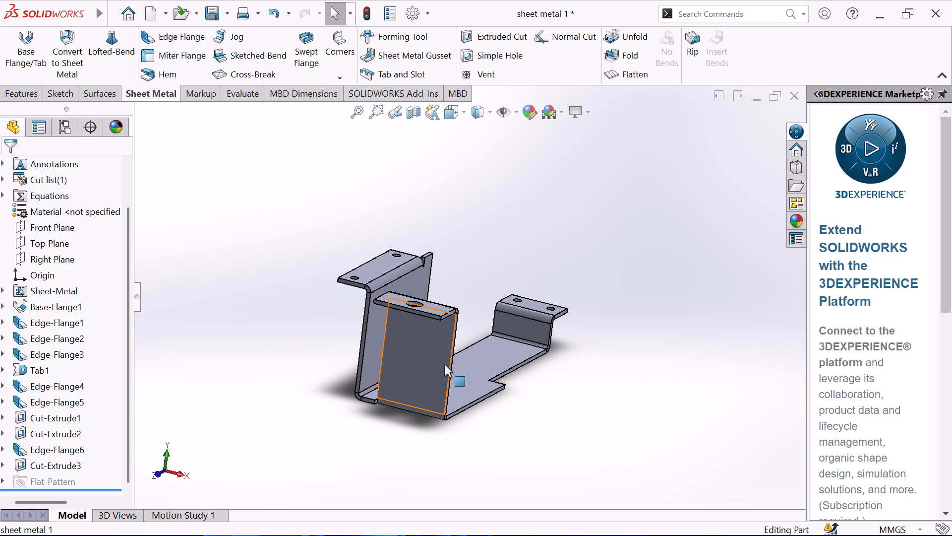
middle_click_drag(443, 351, 387, 333)
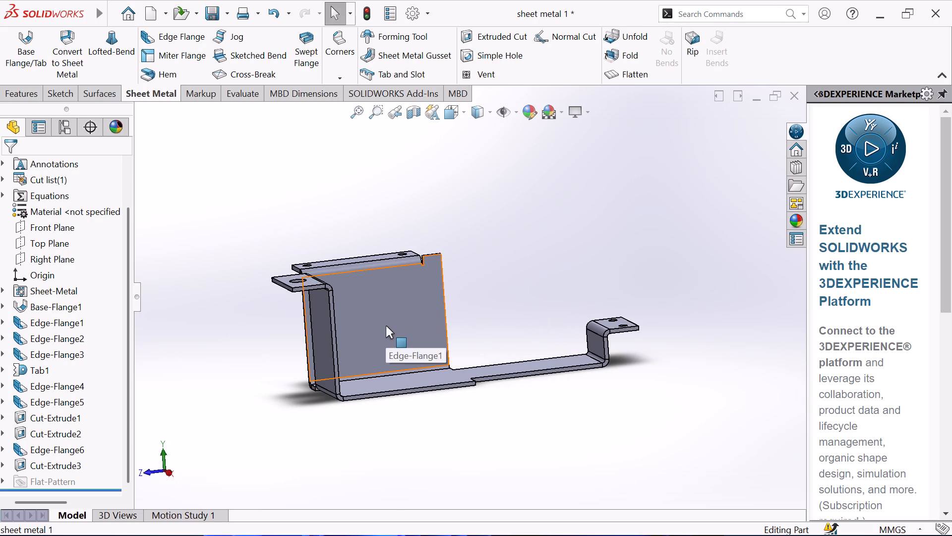
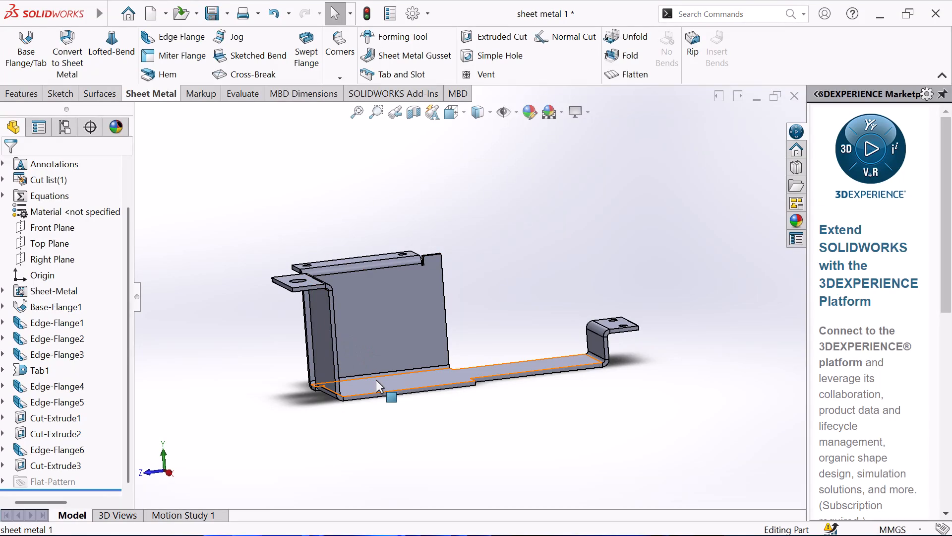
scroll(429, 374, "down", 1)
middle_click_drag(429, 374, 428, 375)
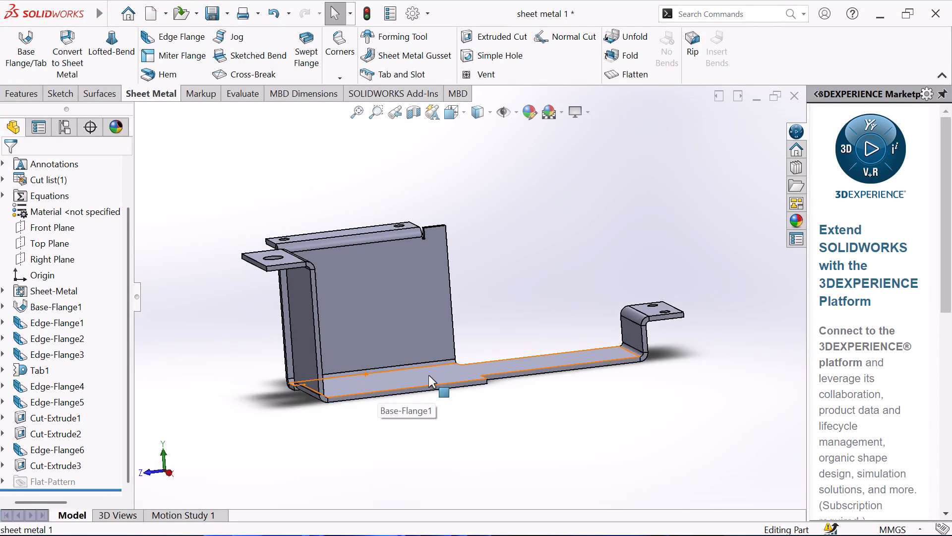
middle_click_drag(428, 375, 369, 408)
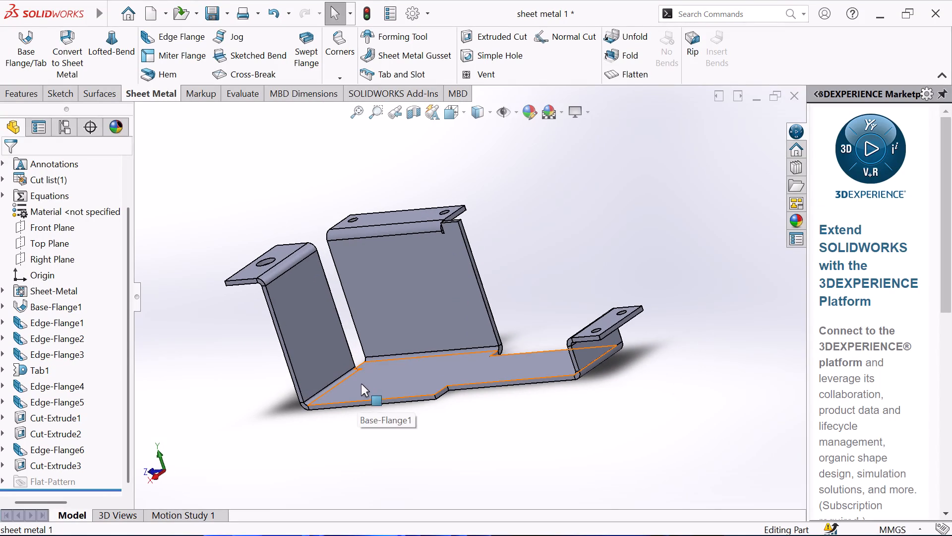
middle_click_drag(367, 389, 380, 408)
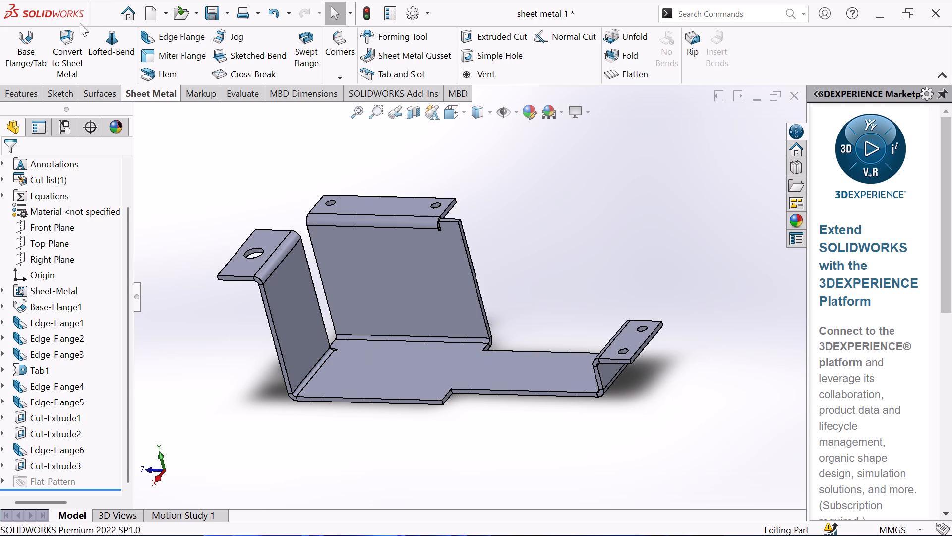
Create a drawing from the bracket part on a standard A3 (ISO) sheet.
left_click(109, 10)
left_click(163, 131)
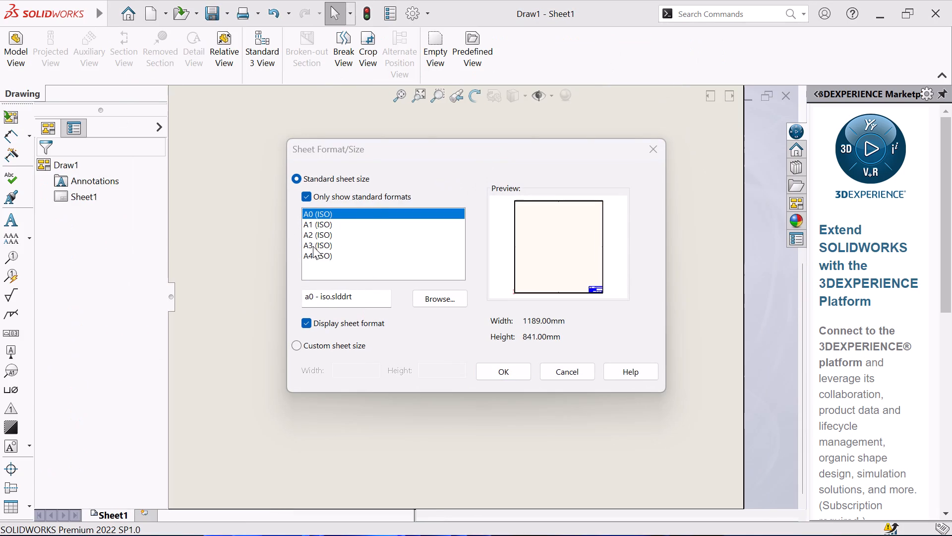
left_click(313, 246)
left_click(499, 377)
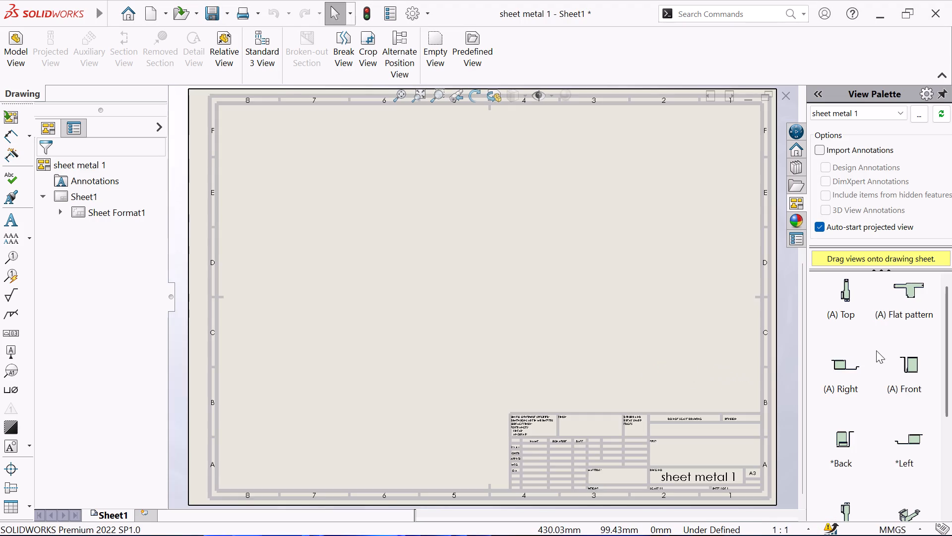
Place the bracket's flat pattern view in the sheet's lower-left area, without any projected views.
left_click_drag(921, 303, 727, 289)
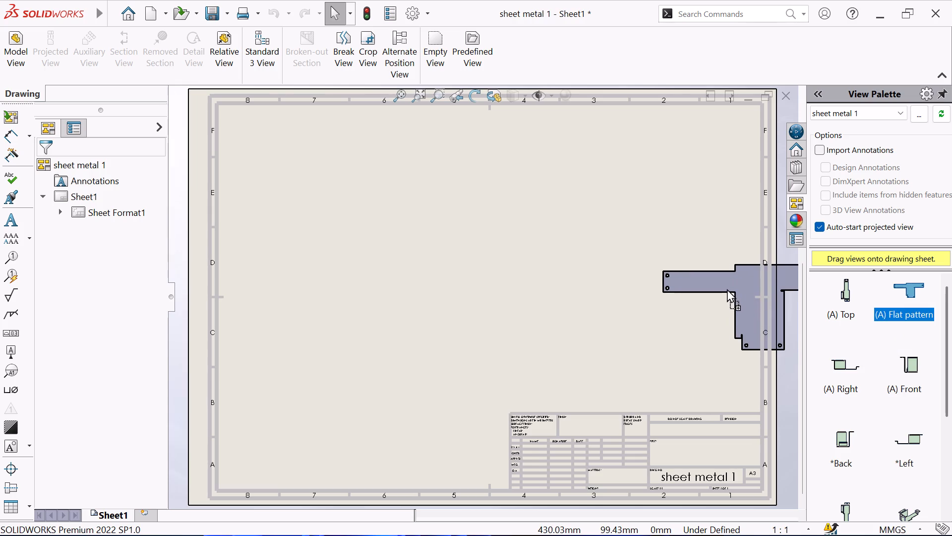
left_click_drag(727, 289, 399, 331)
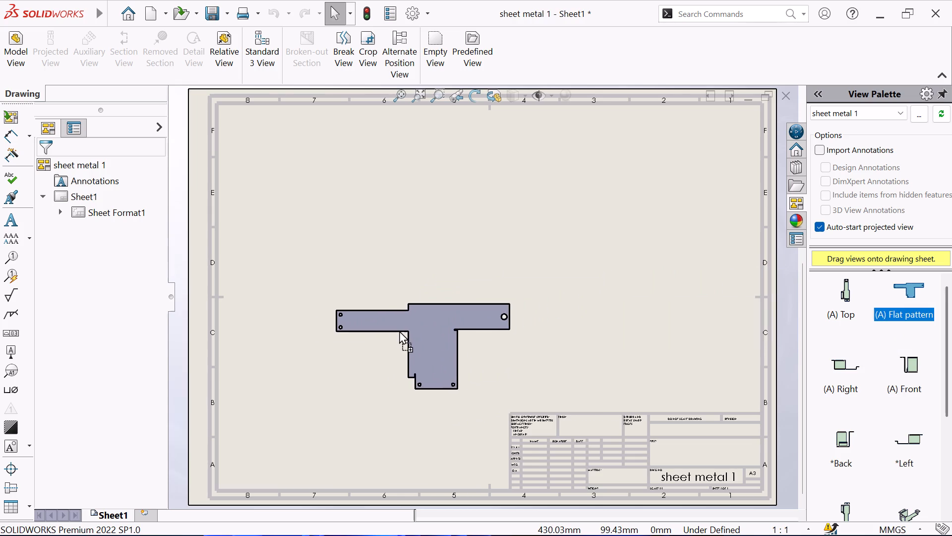
left_click_drag(399, 331, 356, 364)
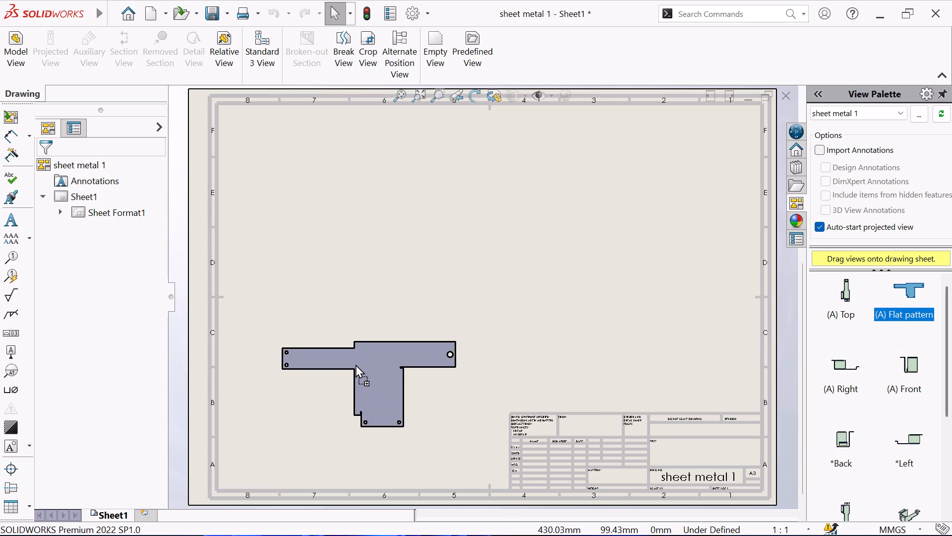
left_click_drag(356, 364, 326, 403)
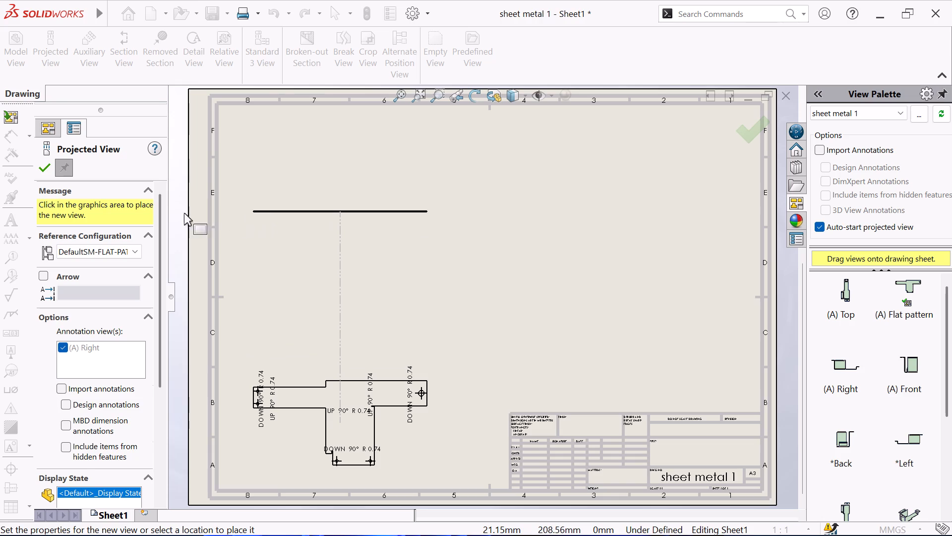
left_click(41, 165)
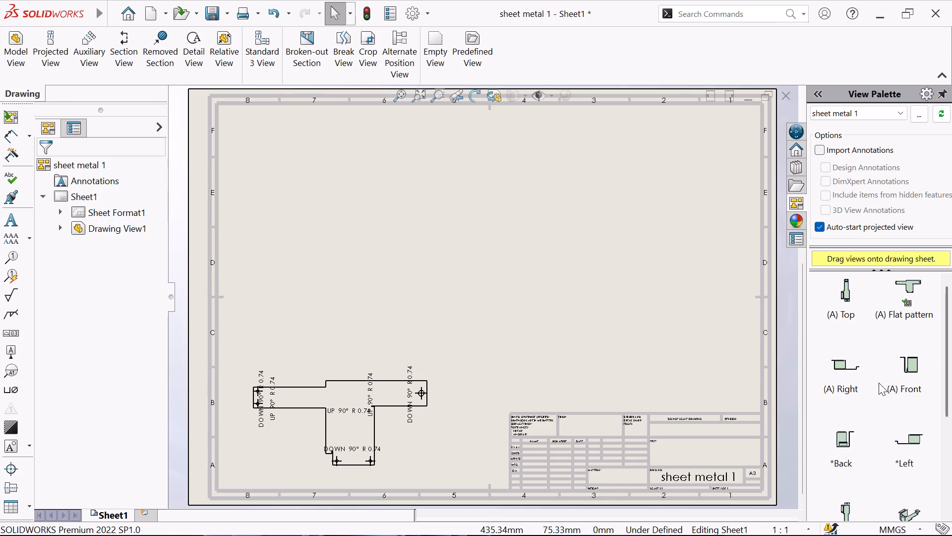
Place the bracket's Right view near the middle of the sheet and project a plan view directly above it.
left_click_drag(840, 368, 495, 273)
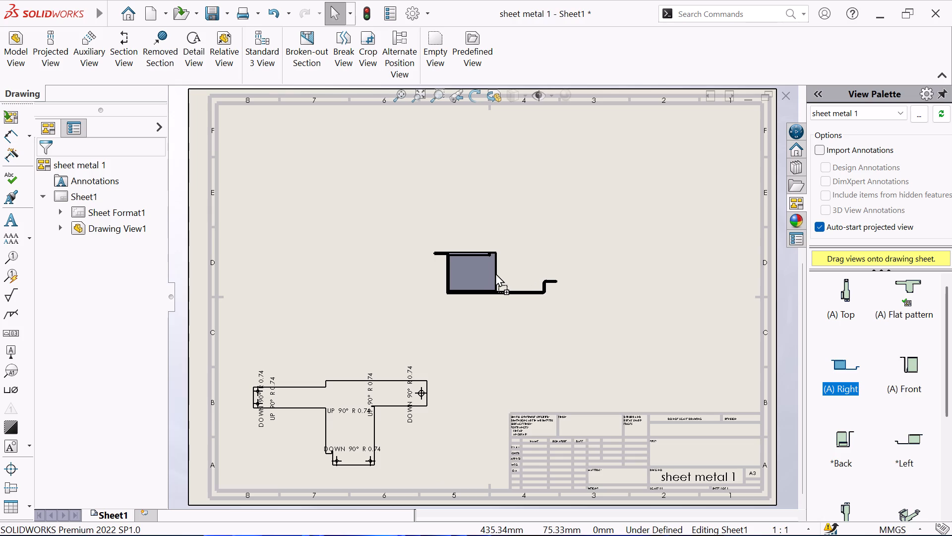
left_click_drag(495, 273, 498, 272)
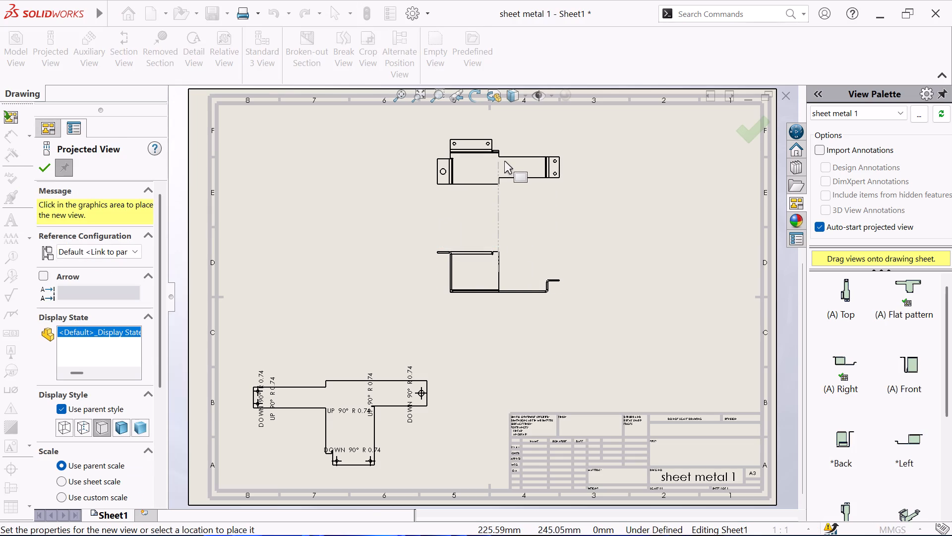
left_click(504, 161)
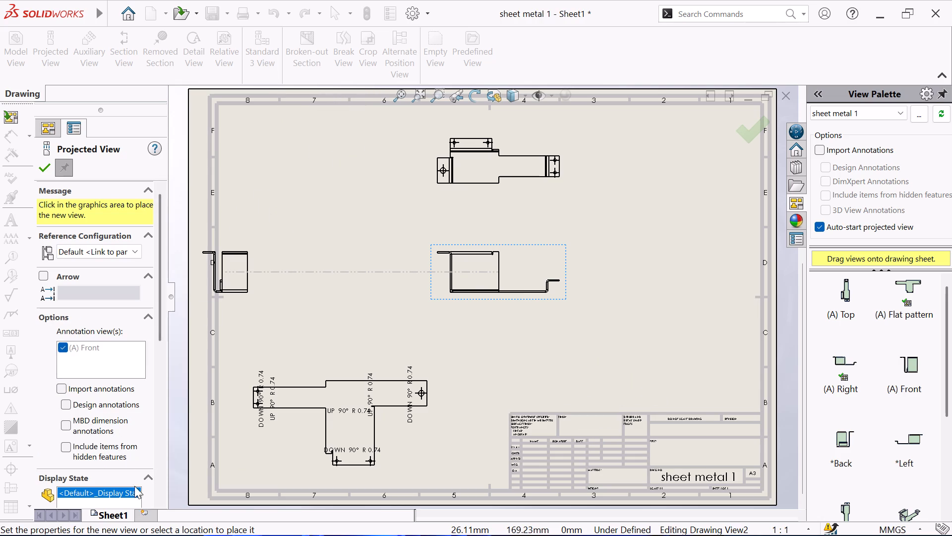
Project two isometric views from the Right view, shaded with edges, on either side of the plan view.
left_click(160, 403)
left_click(120, 292)
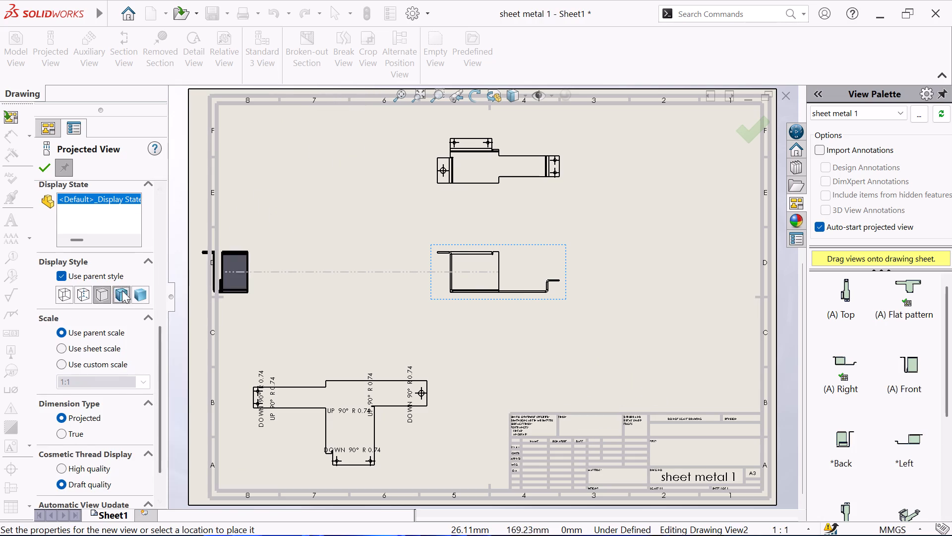
left_click(279, 223)
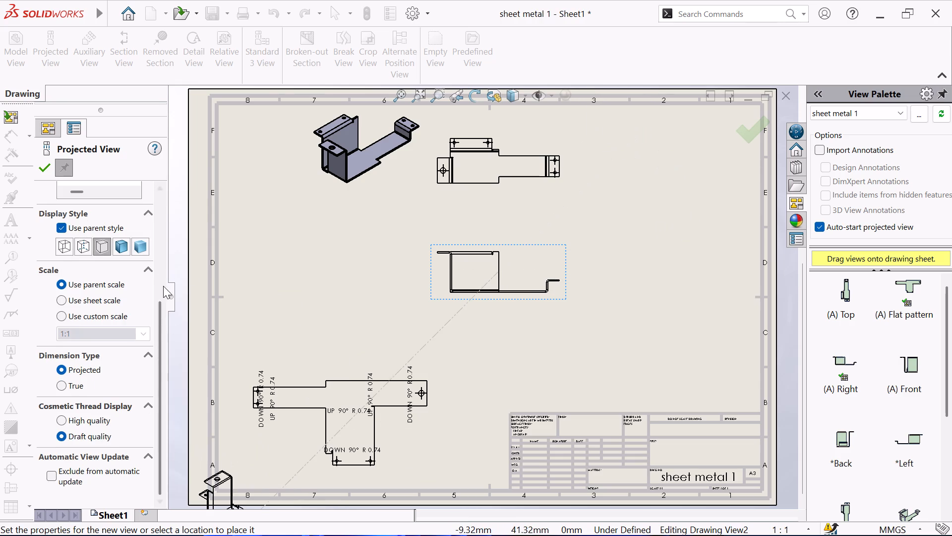
left_click(122, 405)
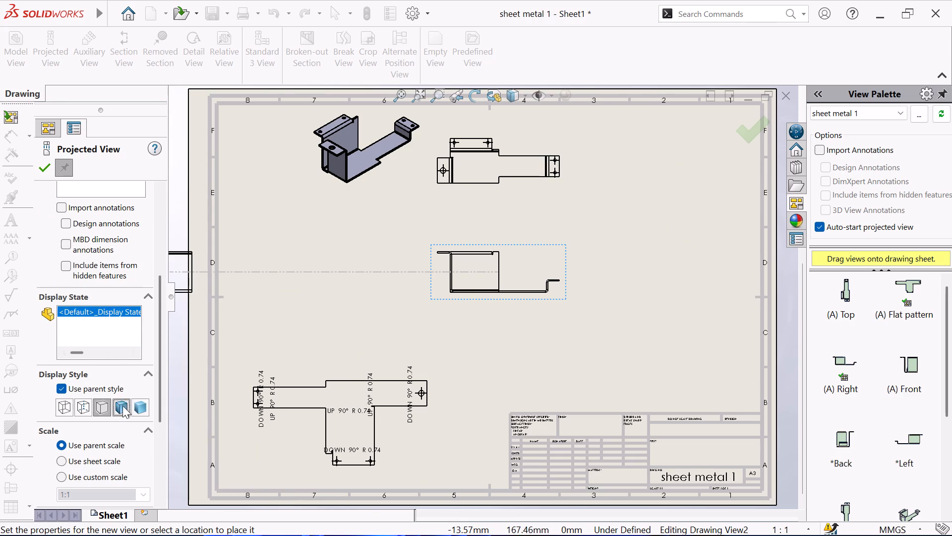
left_click(666, 196)
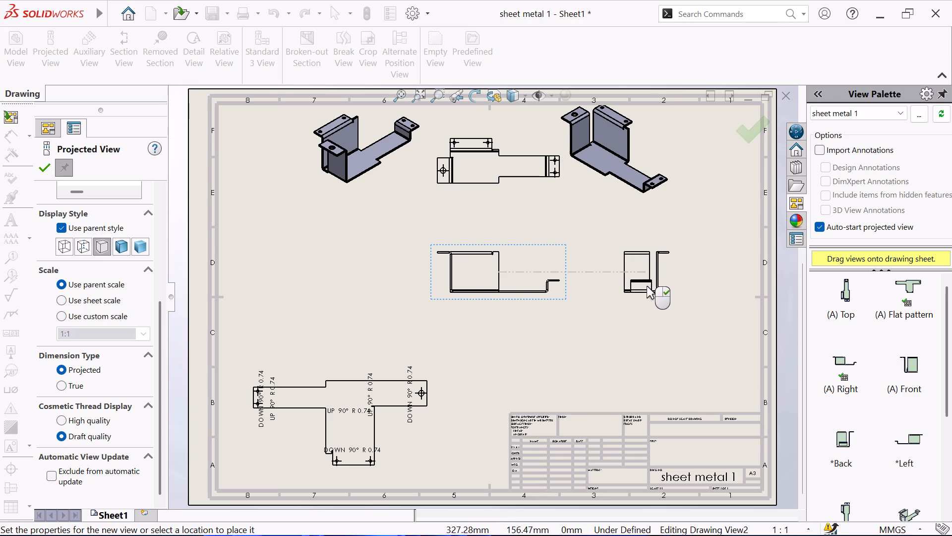
left_click(47, 173)
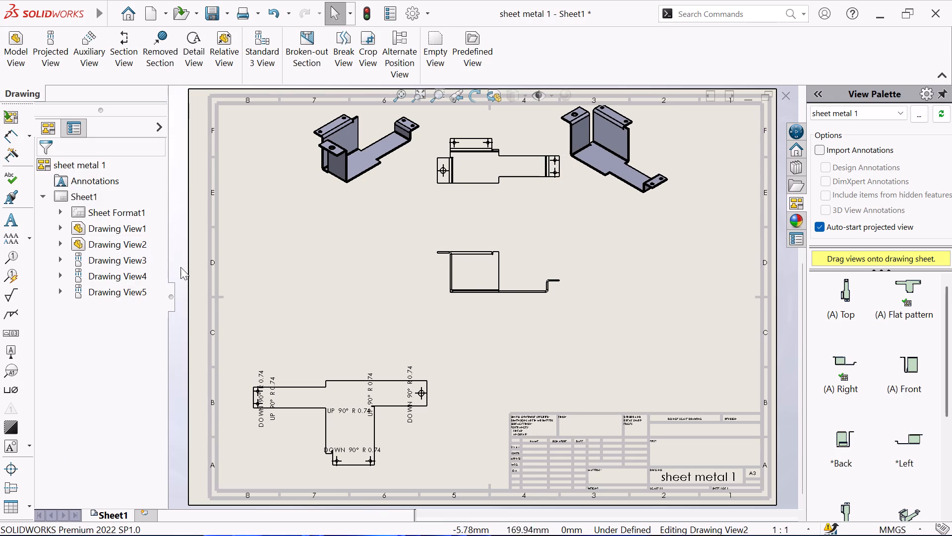
Move the two isometric views outward toward the sheet's upper-left and upper-right corners.
left_click(388, 189)
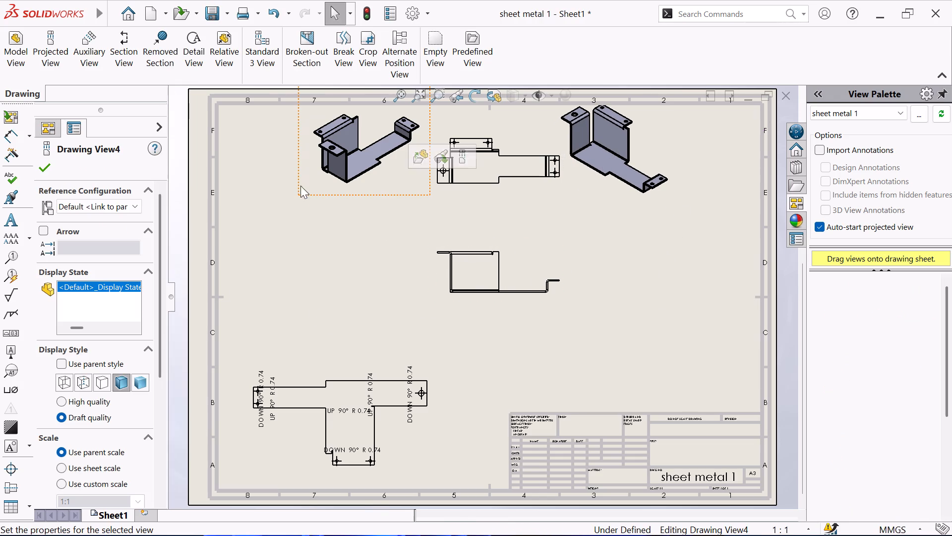
left_click_drag(298, 170, 259, 206)
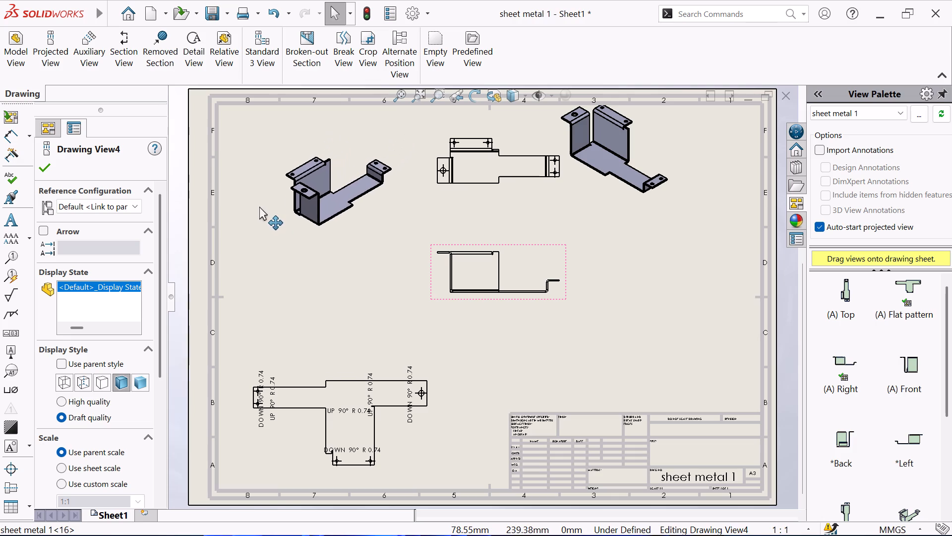
left_click_drag(259, 206, 231, 201)
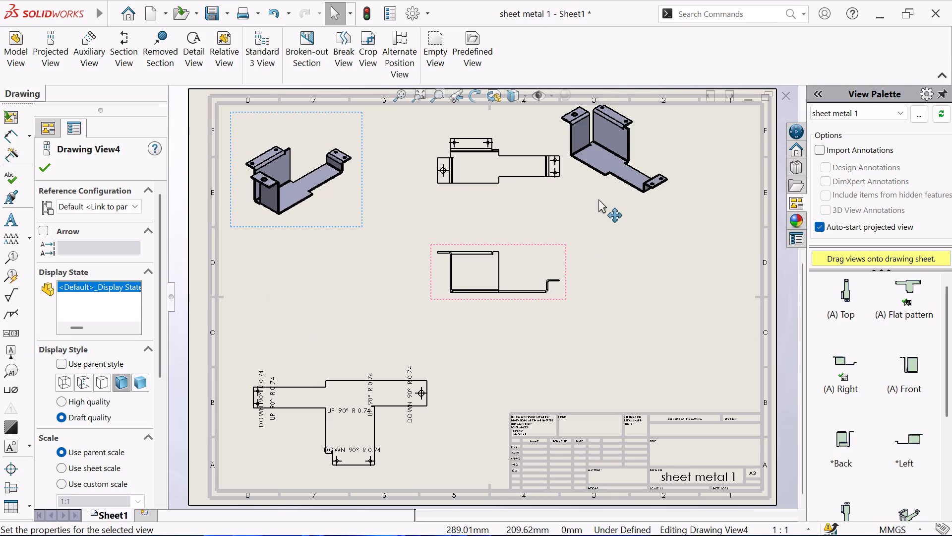
left_click(615, 196)
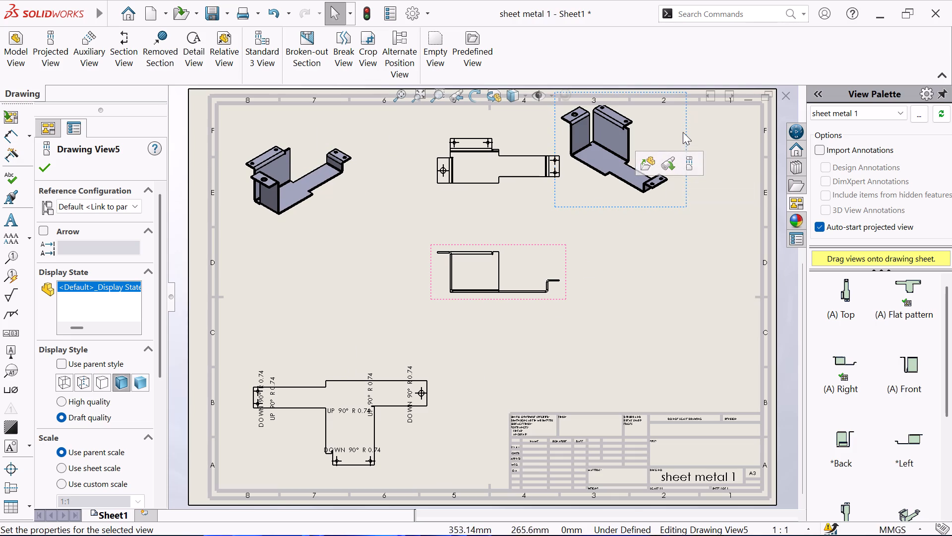
left_click(684, 123)
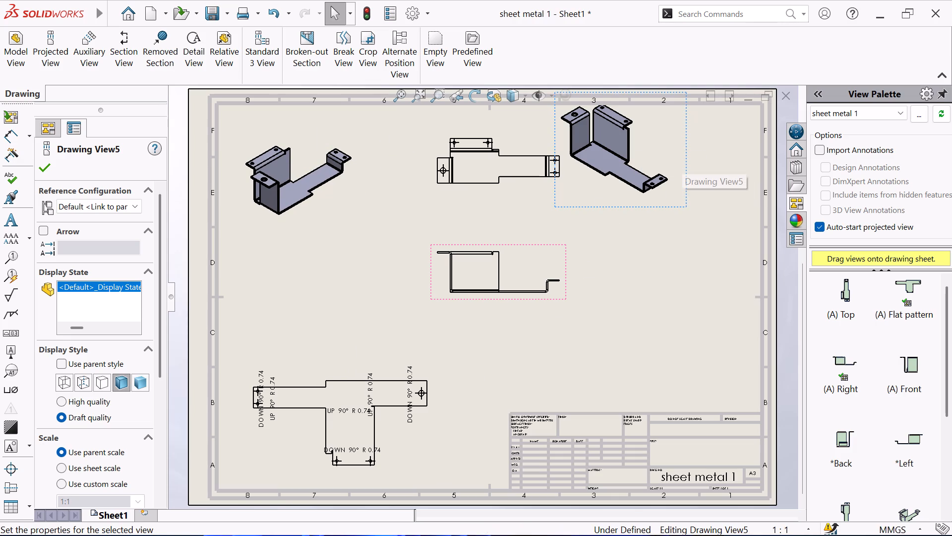
left_click_drag(684, 135, 760, 156)
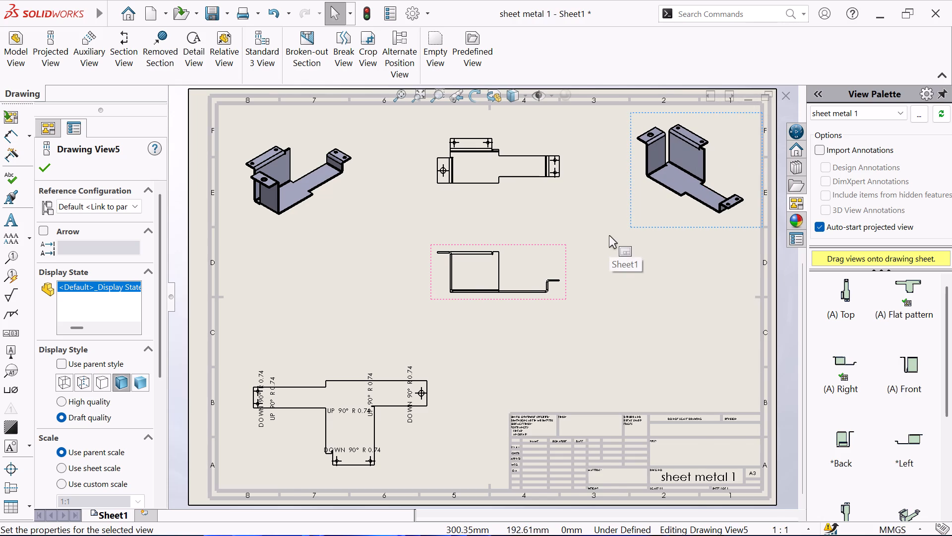
Move the Right view slightly down the sheet to widen the gap below the plan view.
scroll(609, 235, "down", 1)
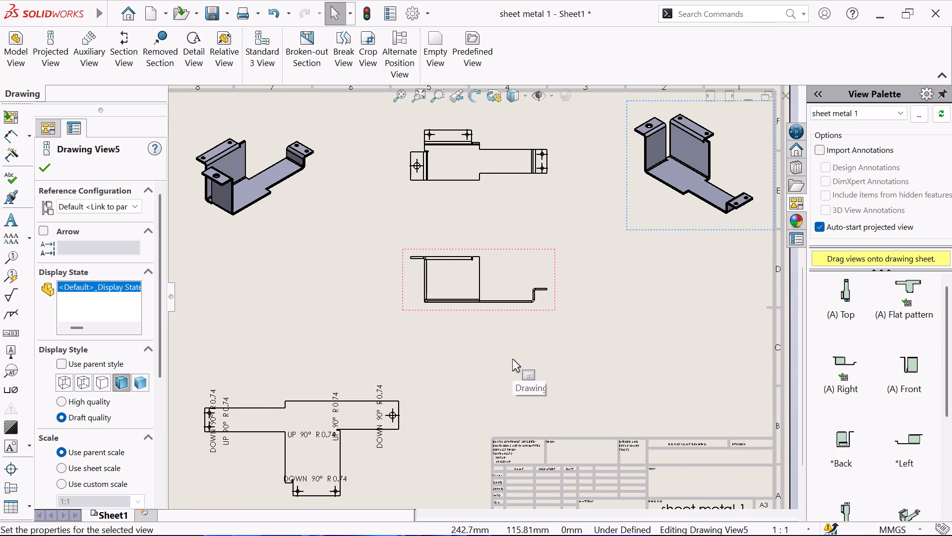
left_click_drag(541, 313, 544, 330)
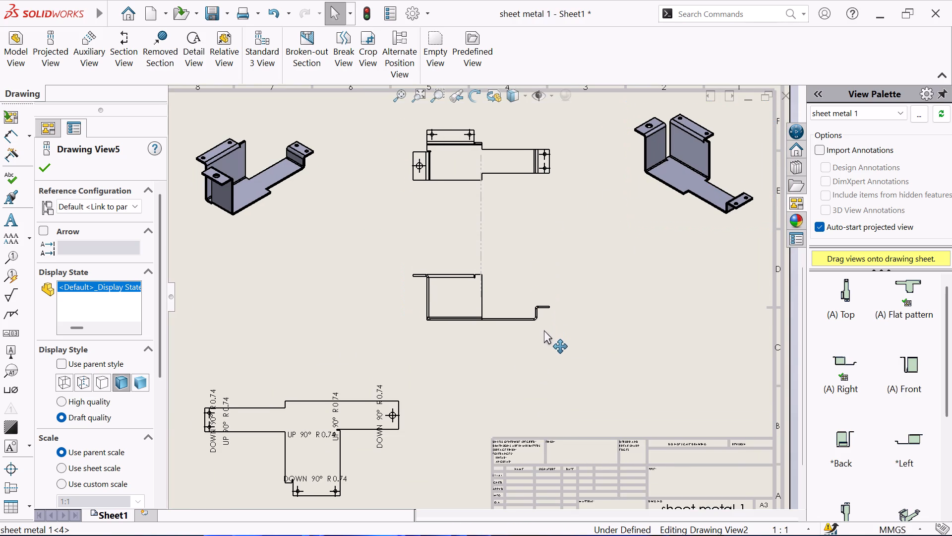
left_click_drag(544, 330, 544, 334)
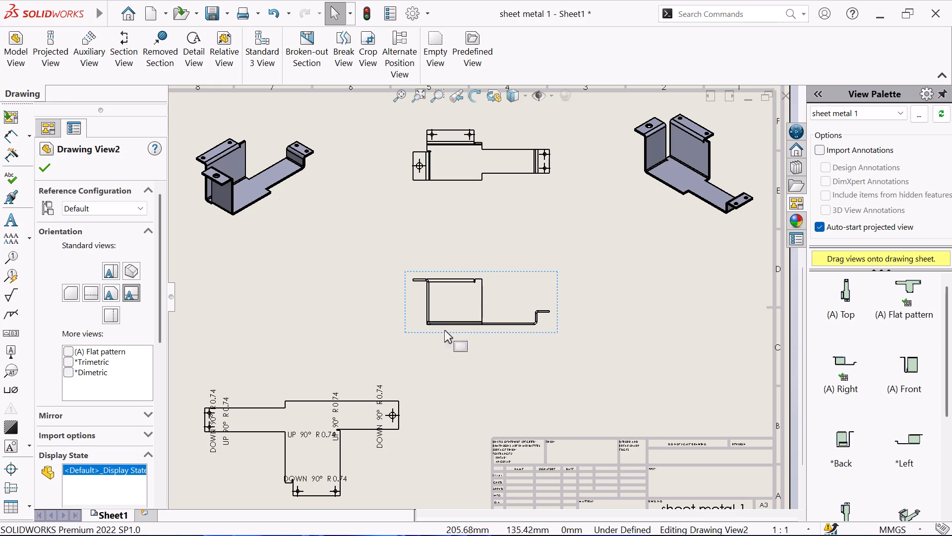
left_click(44, 173)
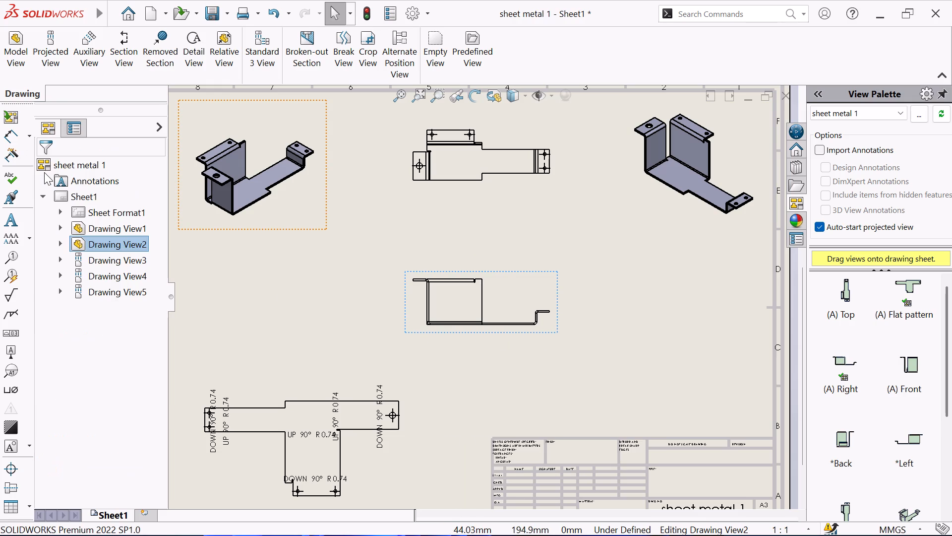
Dimension the horizontal offset between the flat pattern's lower-tab left hole and the tab's left edge, placing it below the tab.
left_click(8, 134)
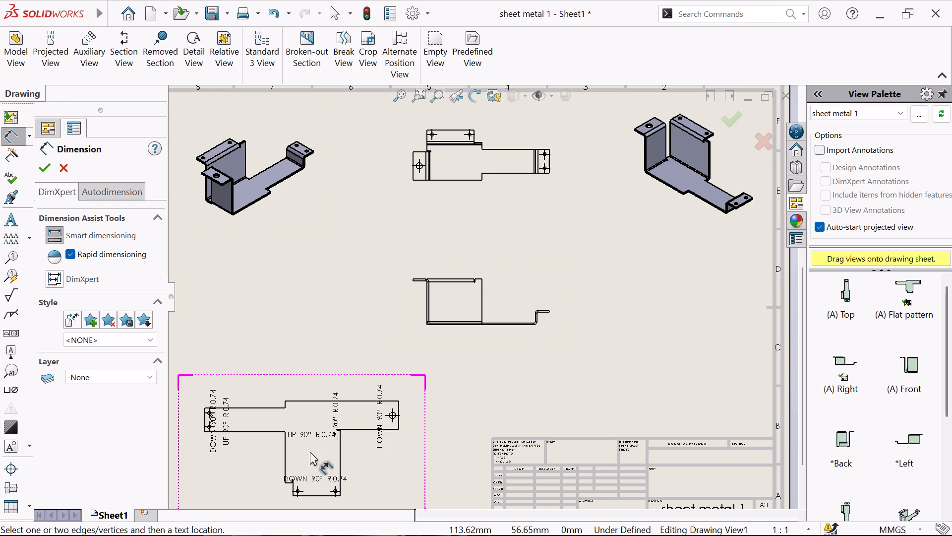
scroll(313, 497, "down", 2)
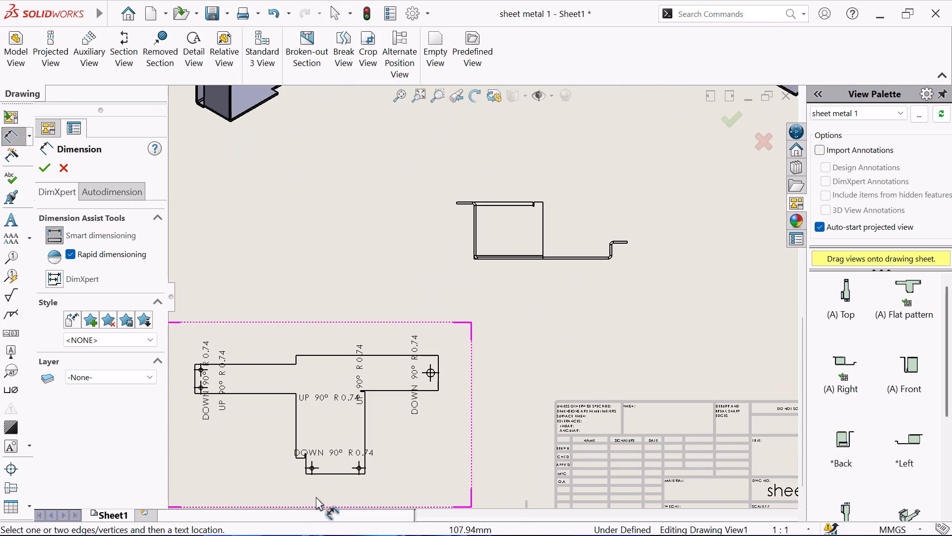
scroll(316, 497, "down", 1)
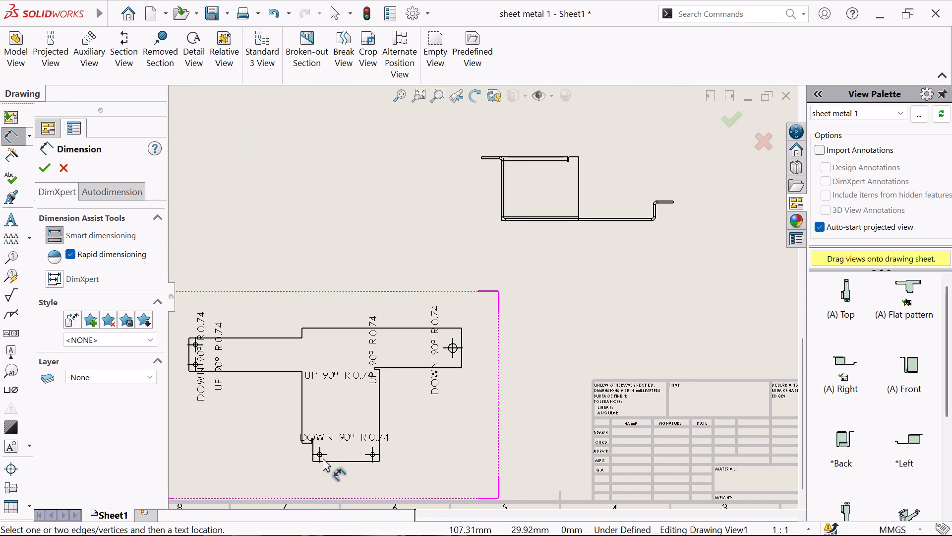
scroll(322, 457, "down", 3)
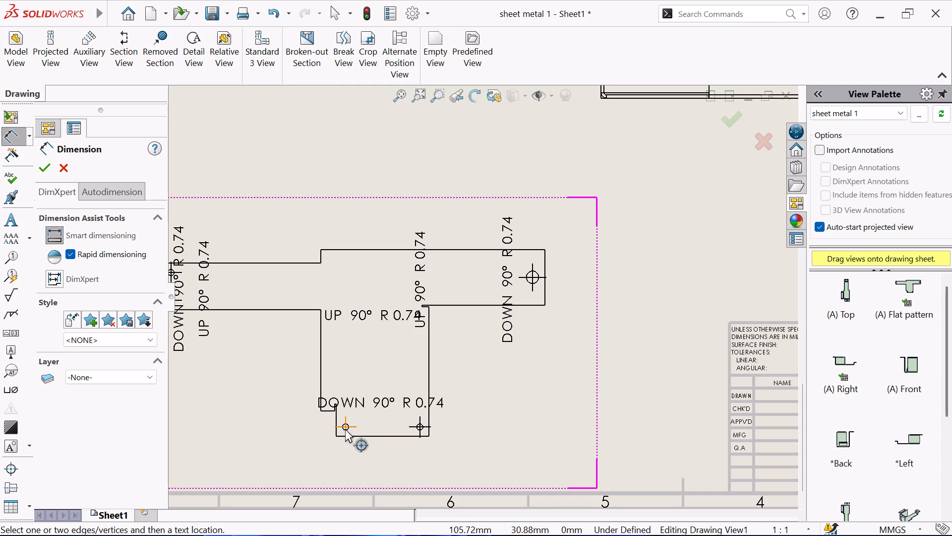
scroll(353, 427, "down", 4)
scroll(394, 414, "down", 3)
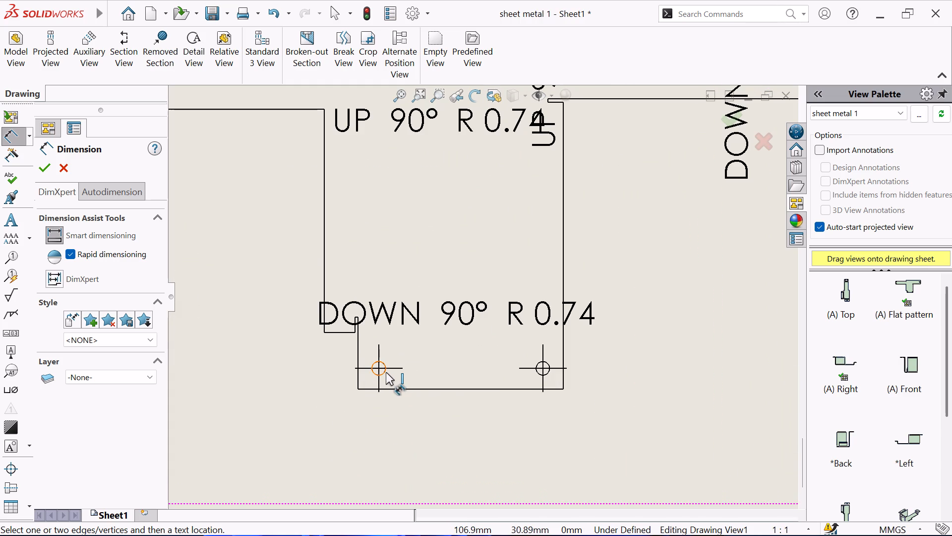
left_click(385, 371)
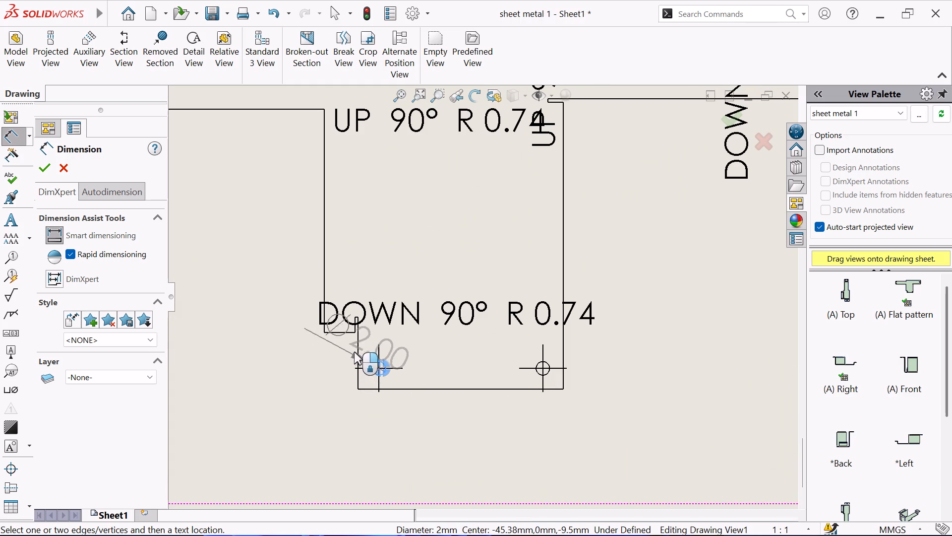
left_click(357, 347)
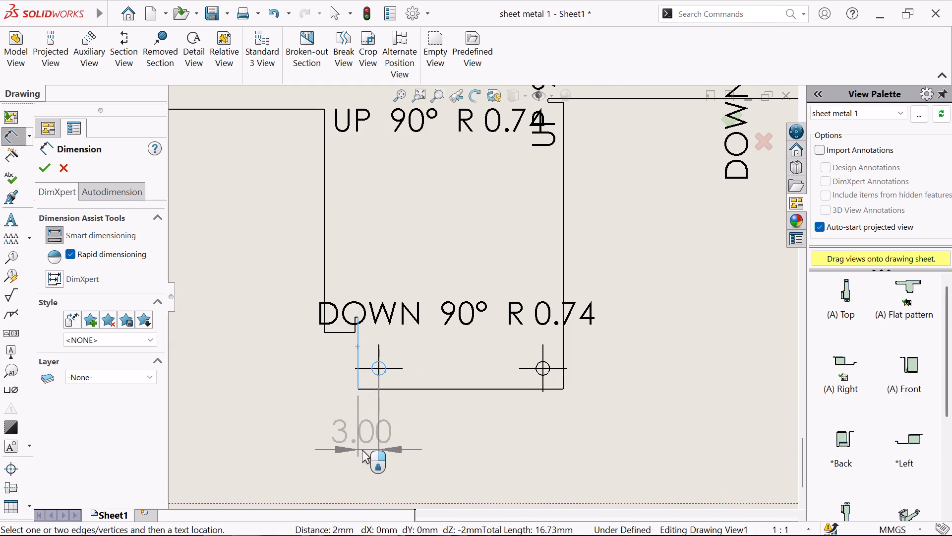
left_click(362, 450)
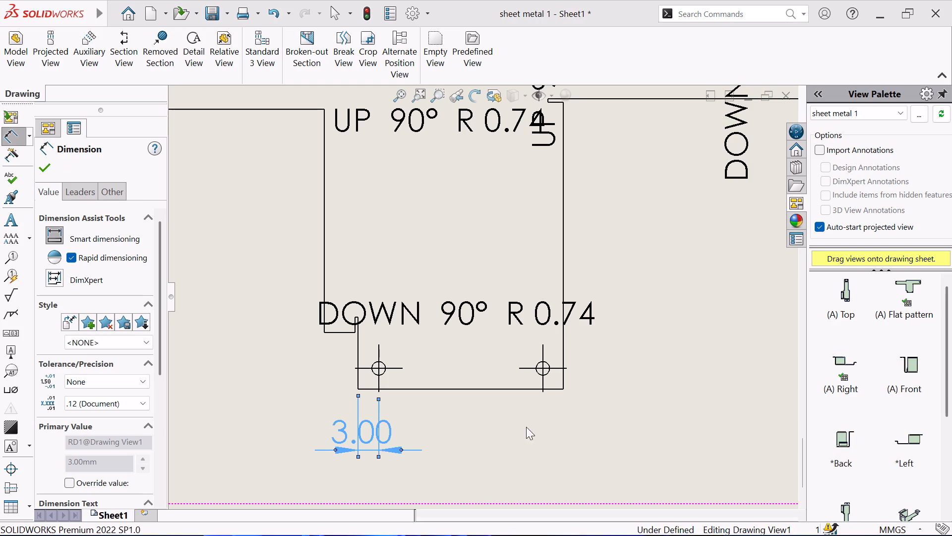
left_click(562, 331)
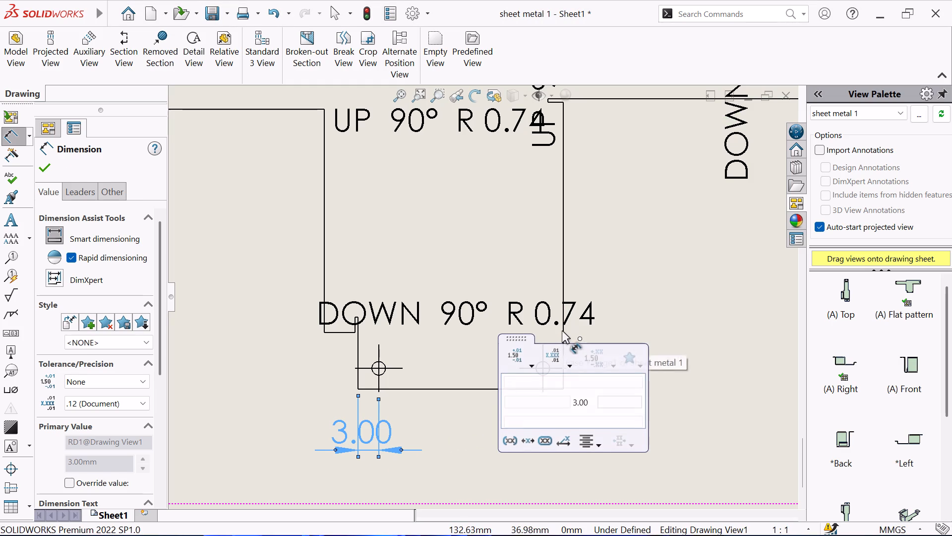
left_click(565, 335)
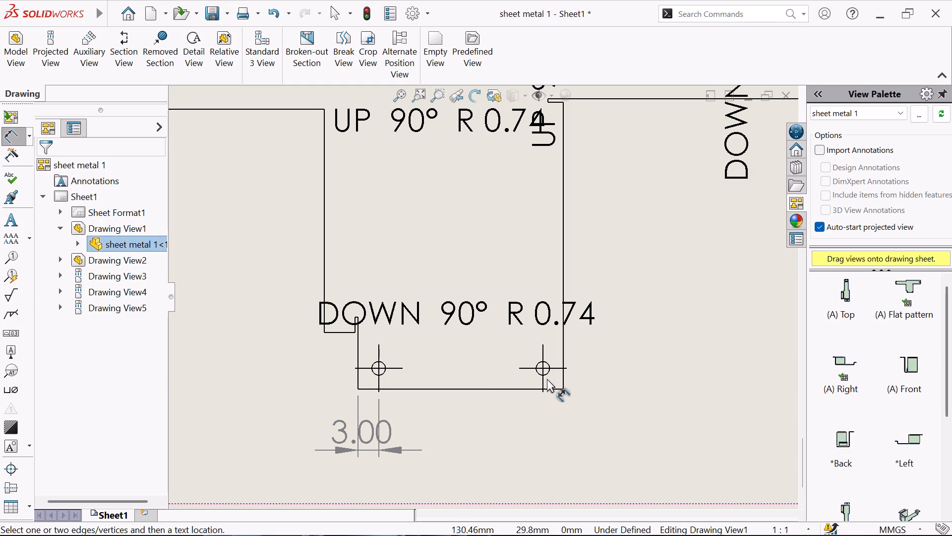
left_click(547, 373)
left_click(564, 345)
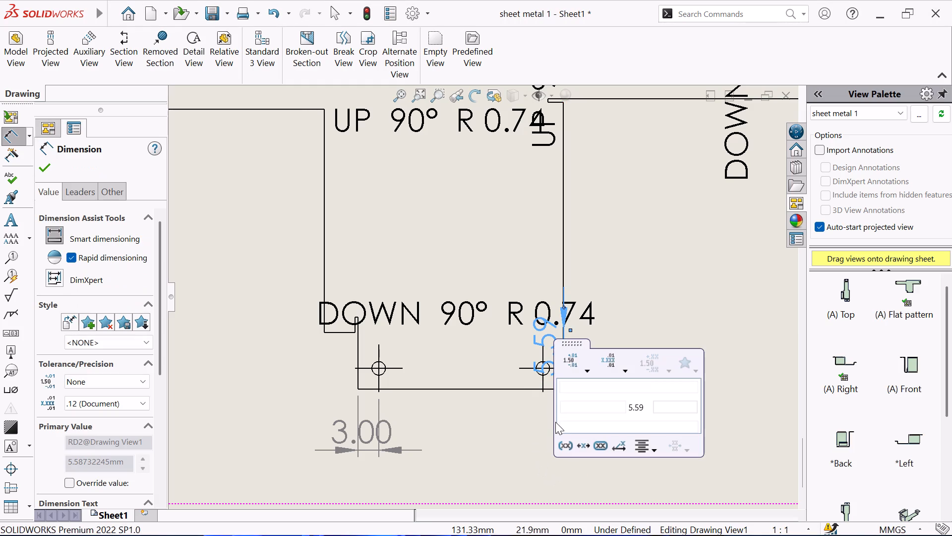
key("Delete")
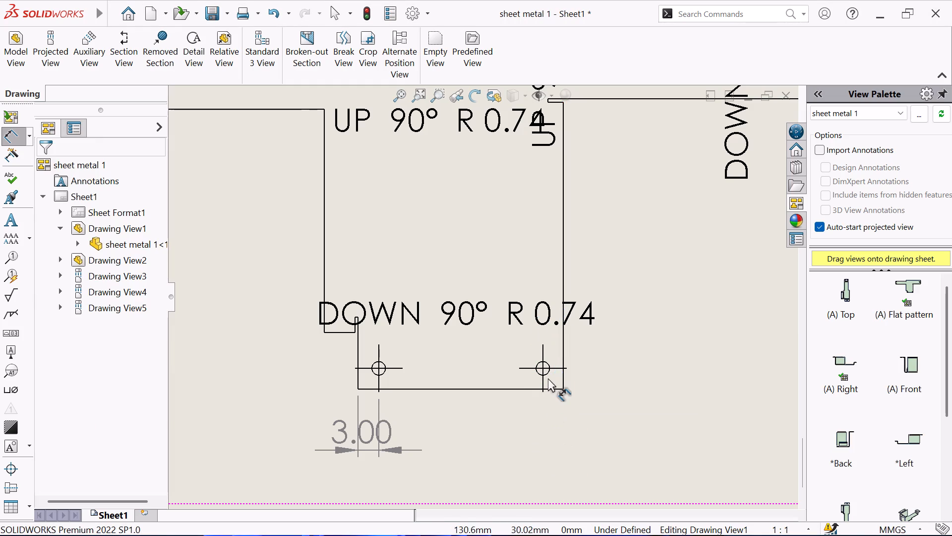
Dimension the lower tab's right hole from the tab's right edge, and the centre distance between its two holes, below the tab.
left_click(549, 373)
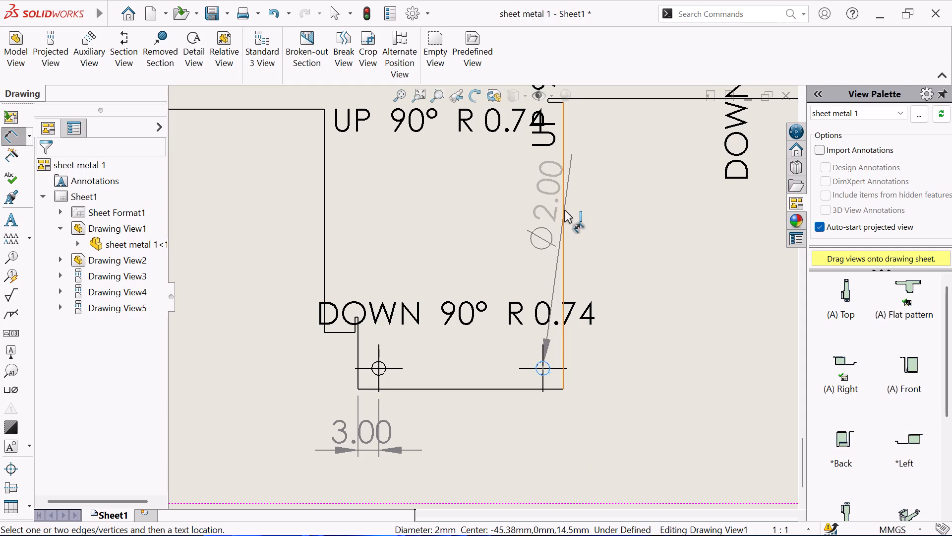
left_click(564, 210)
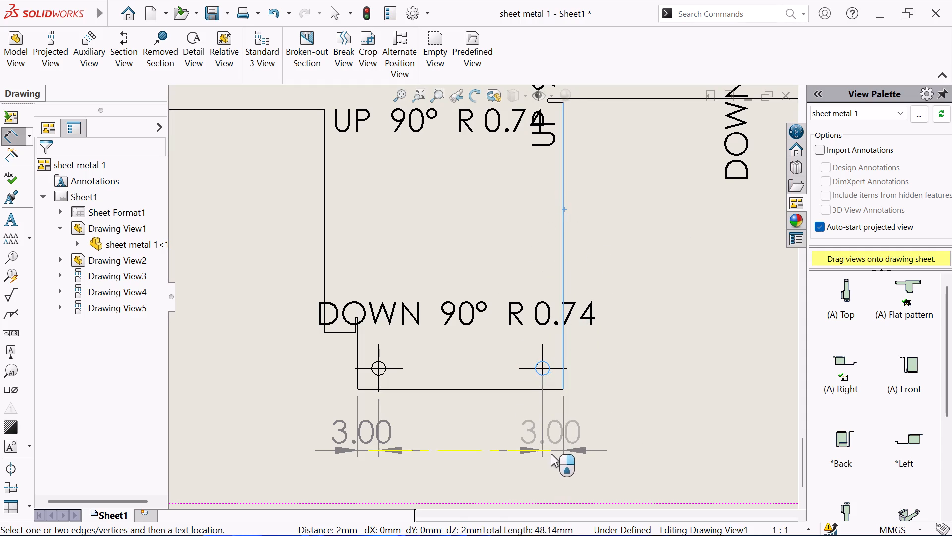
left_click(551, 453)
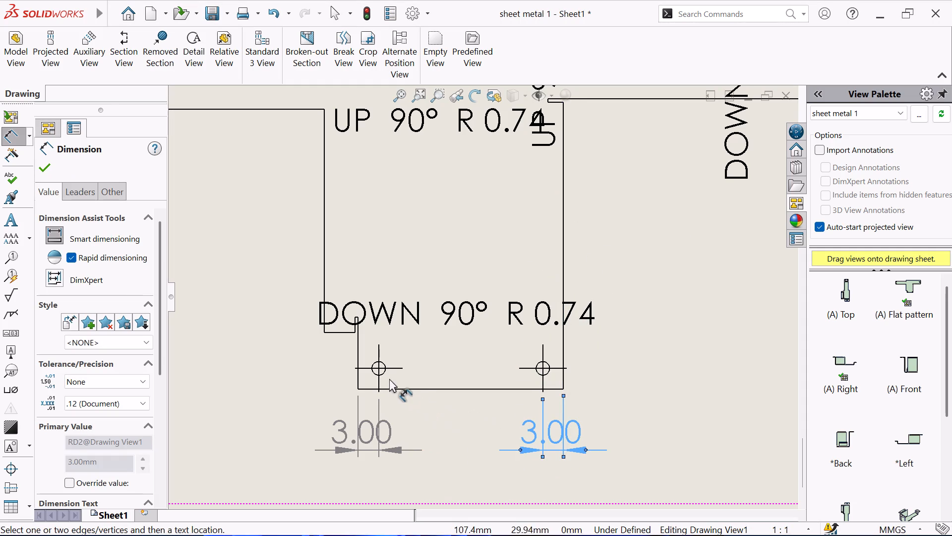
left_click(386, 372)
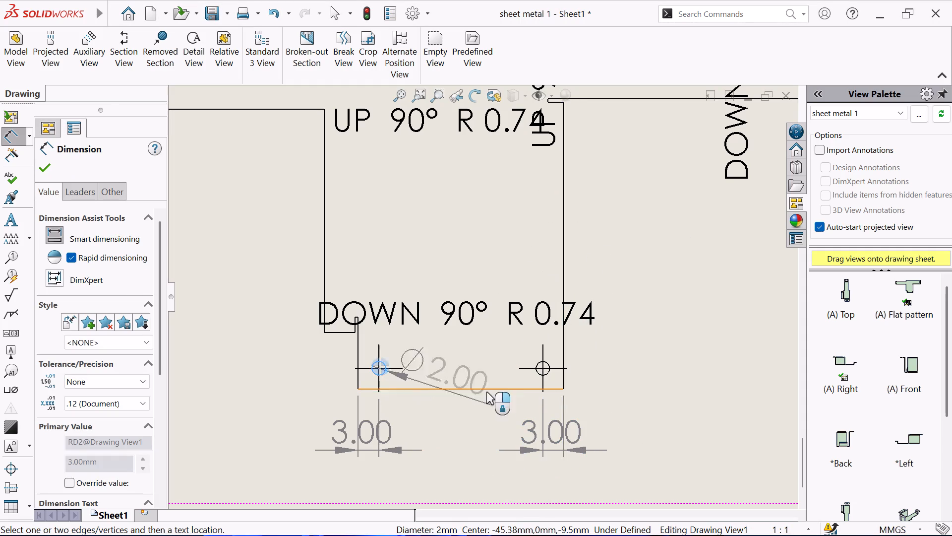
left_click(538, 373)
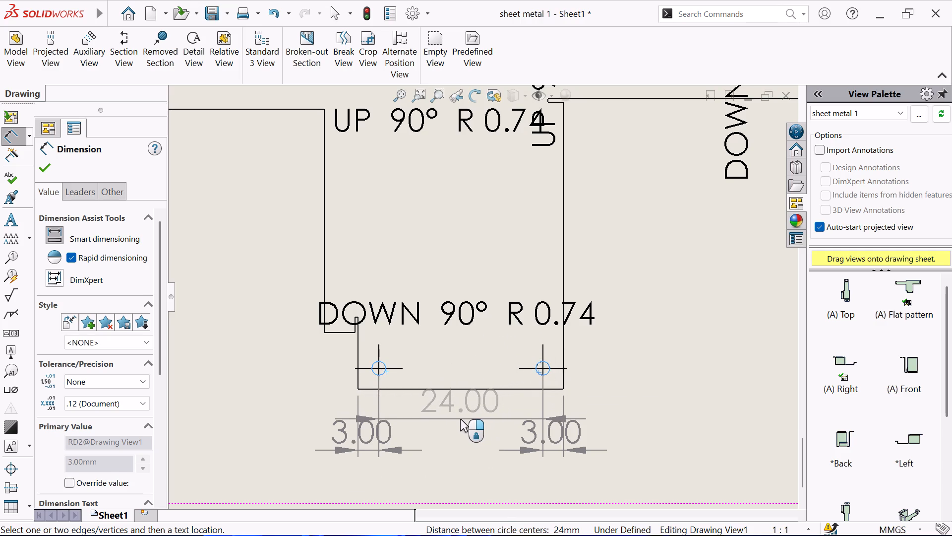
left_click(460, 419)
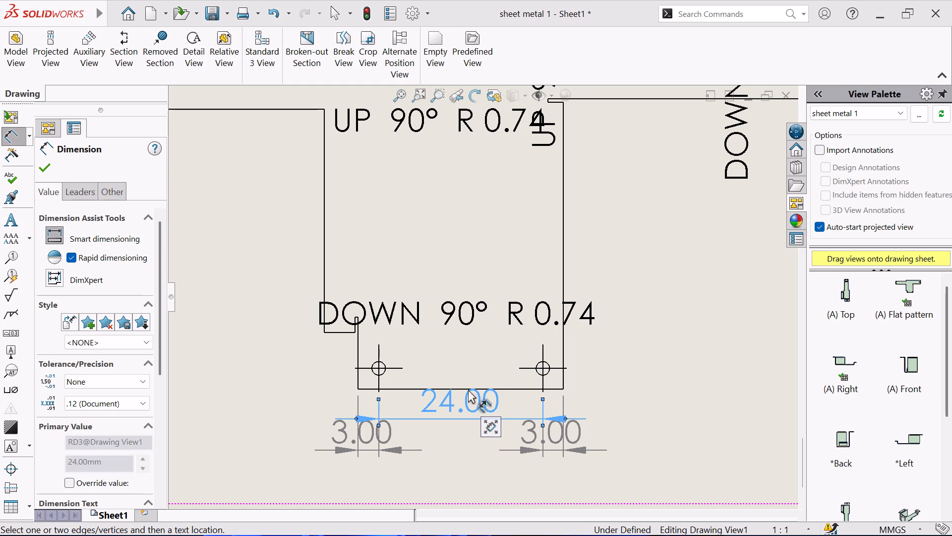
Dimension the lower tab's height from its bottom edge up to the relief notch's lower corner, placing it right of the flat pattern.
scroll(444, 336, "up", 2)
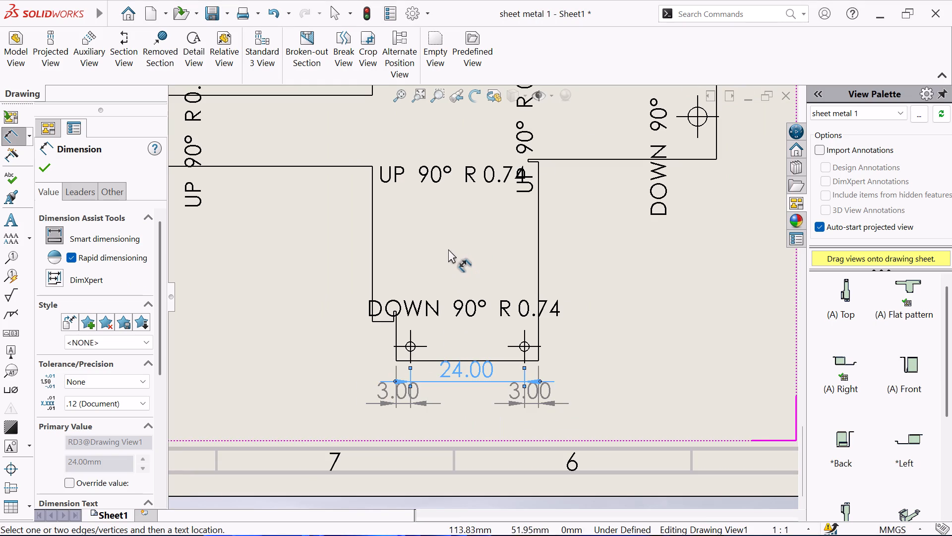
scroll(448, 249, "up", 2)
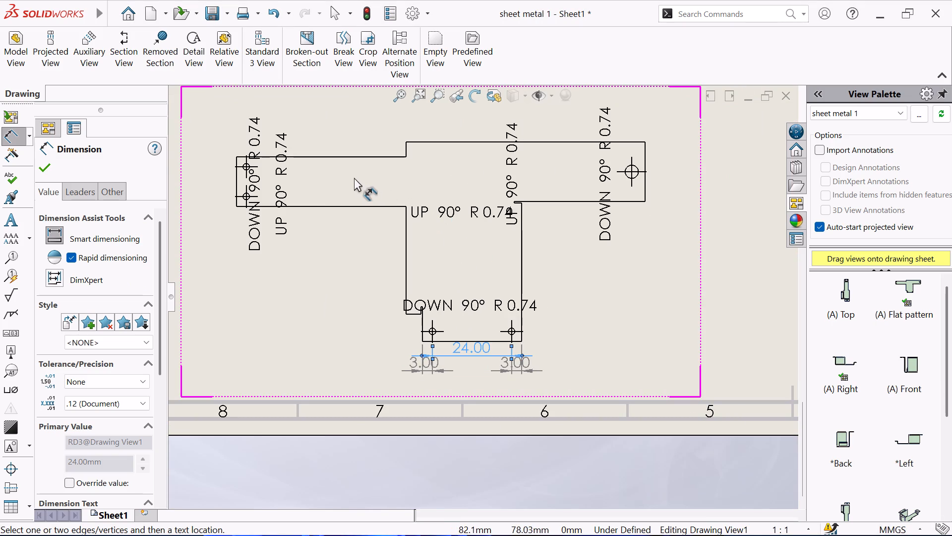
scroll(427, 184, "down", 2)
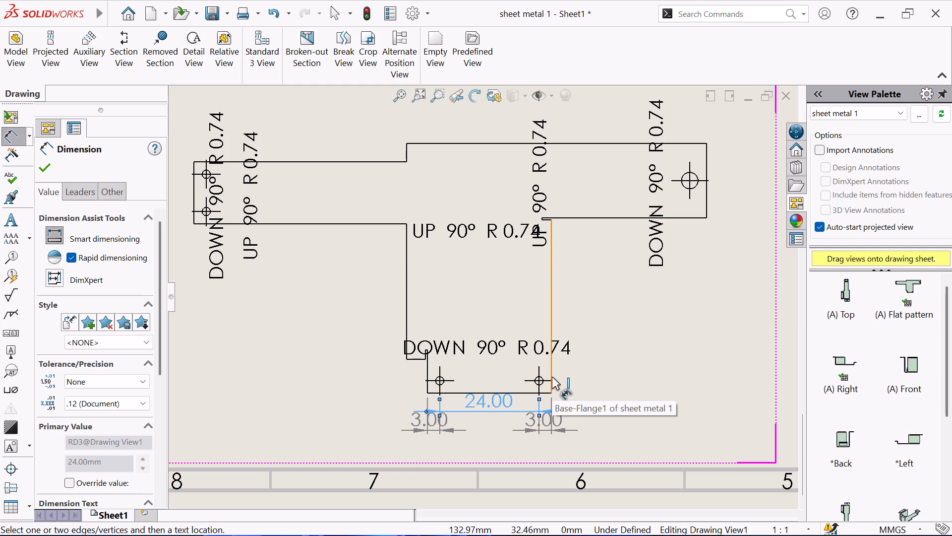
scroll(552, 377, "down", 1)
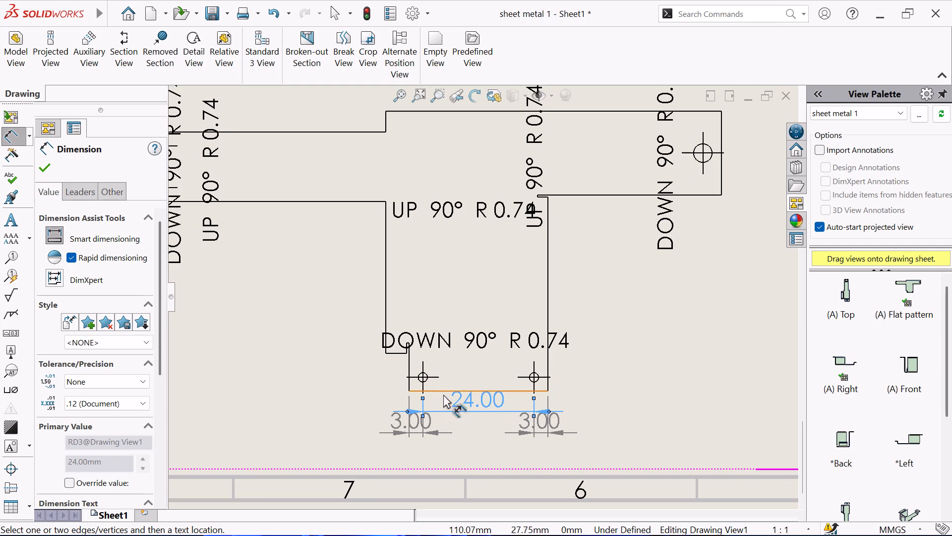
left_click(433, 391)
scroll(423, 343, "down", 3)
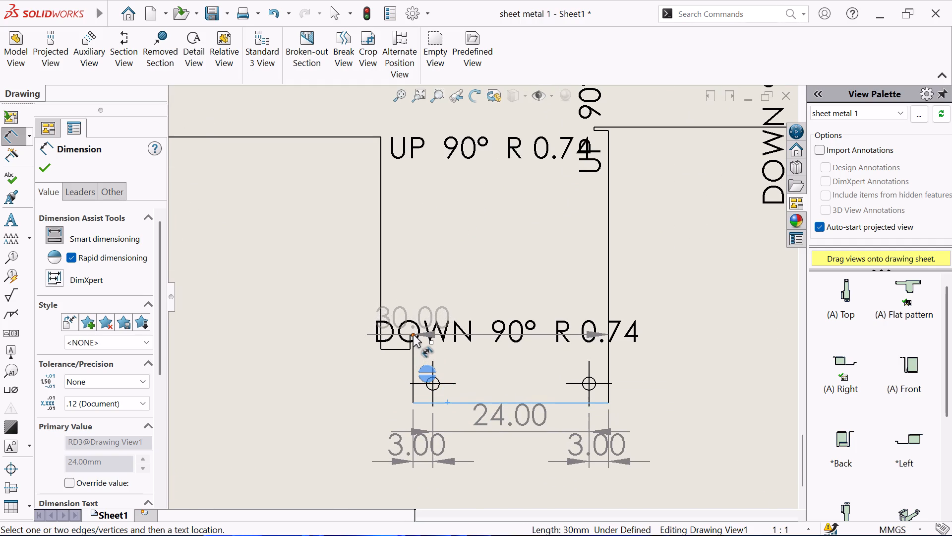
left_click(413, 334)
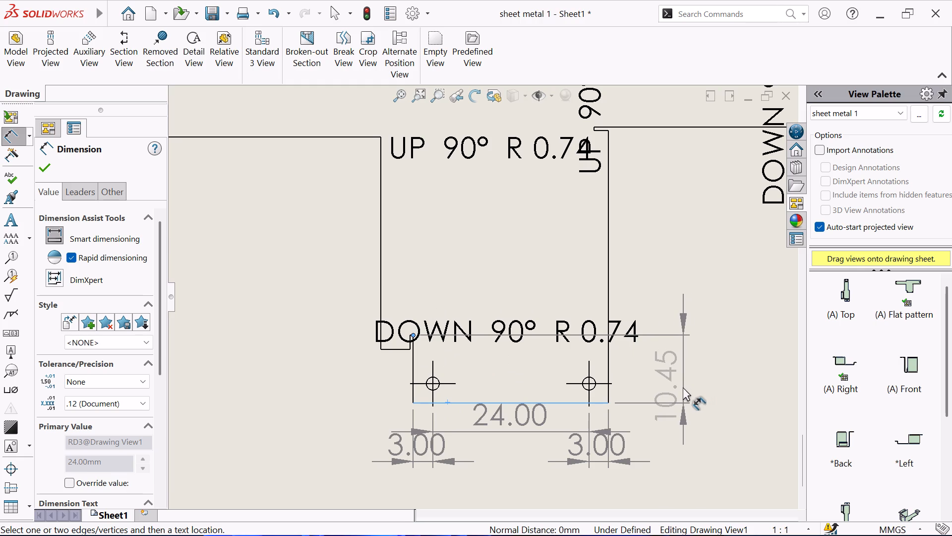
key("Escape")
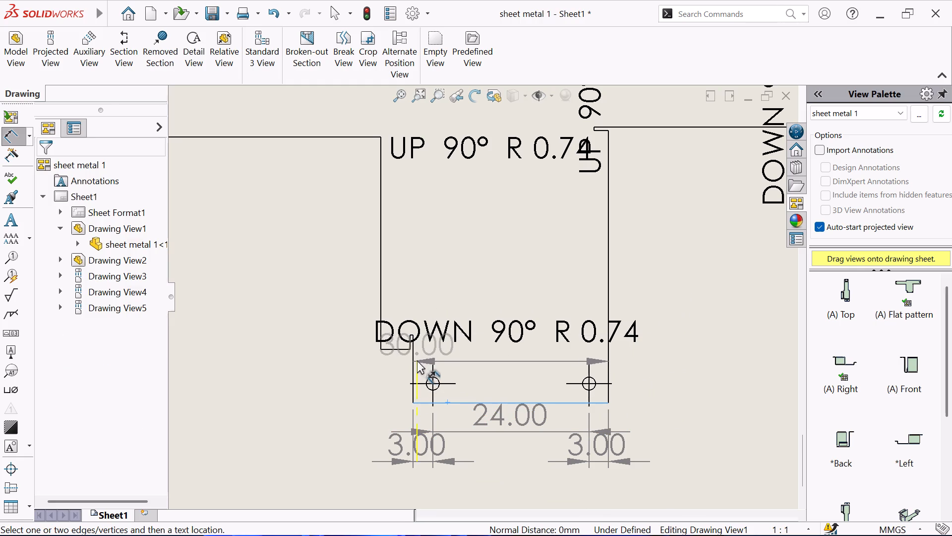
left_click(409, 350)
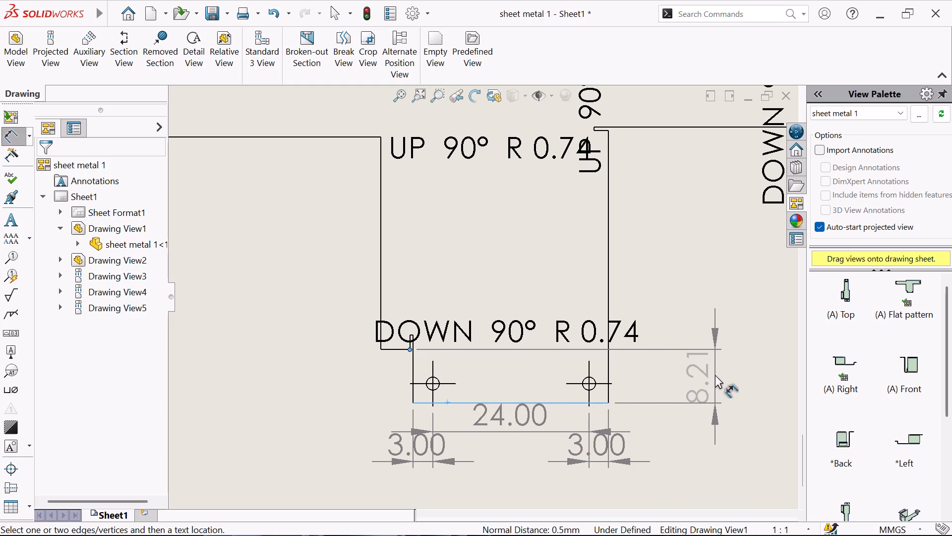
left_click(715, 374)
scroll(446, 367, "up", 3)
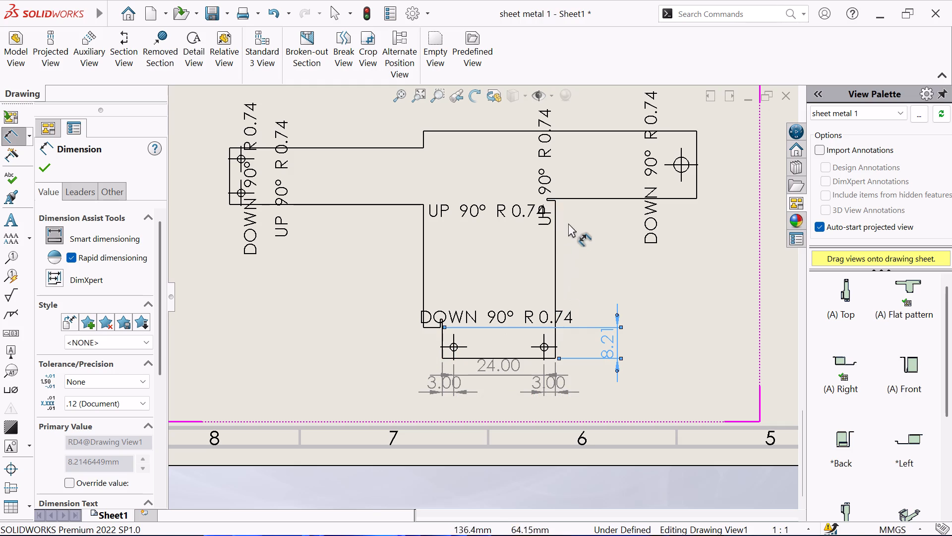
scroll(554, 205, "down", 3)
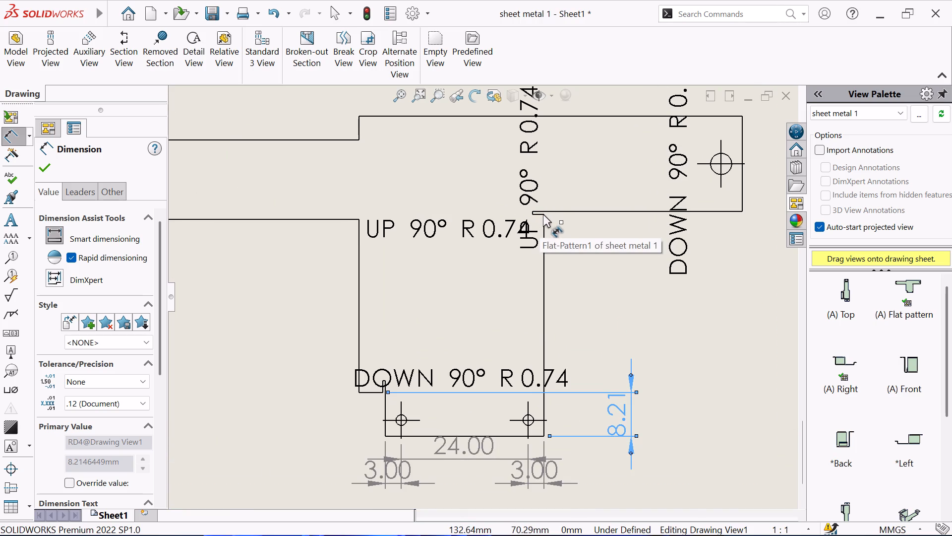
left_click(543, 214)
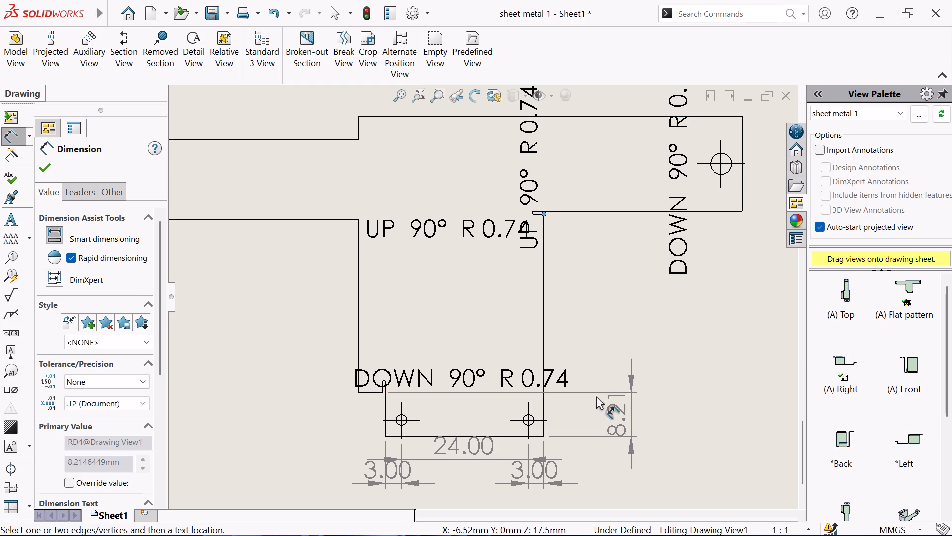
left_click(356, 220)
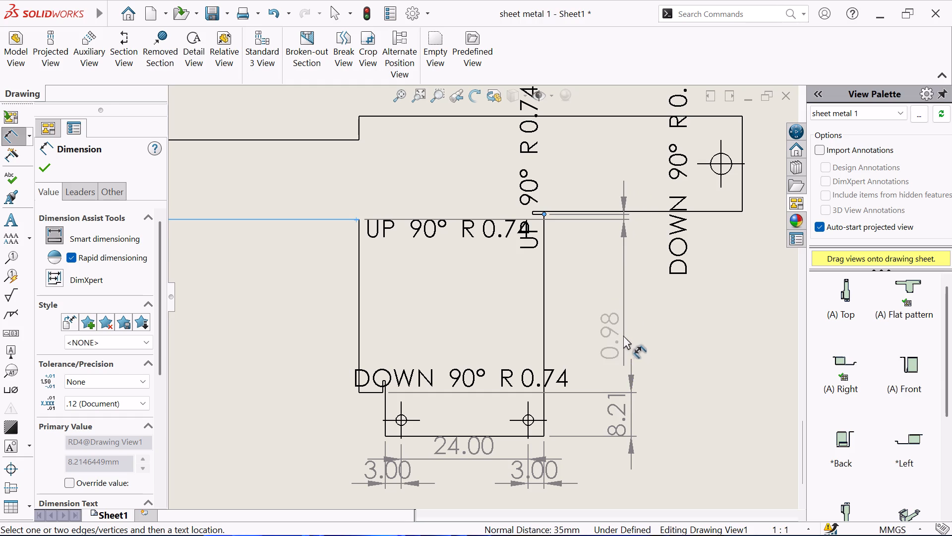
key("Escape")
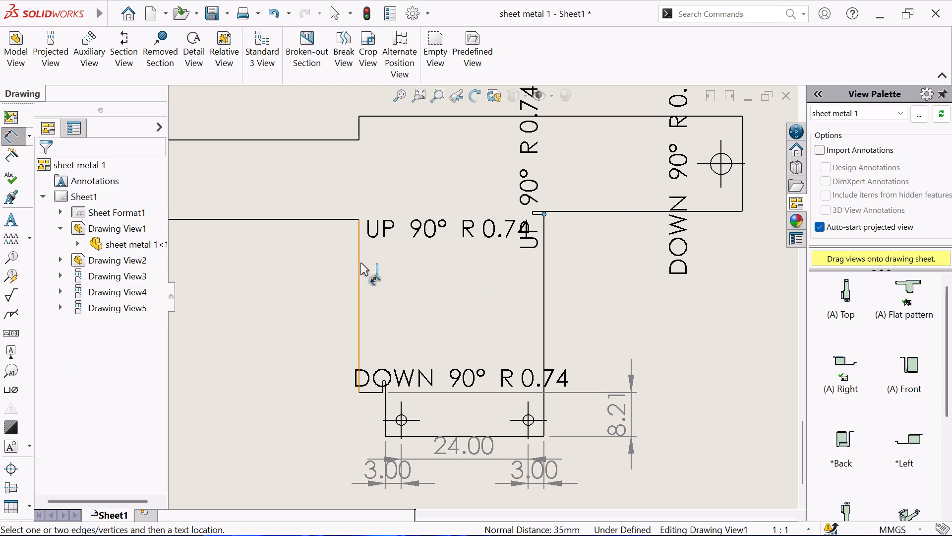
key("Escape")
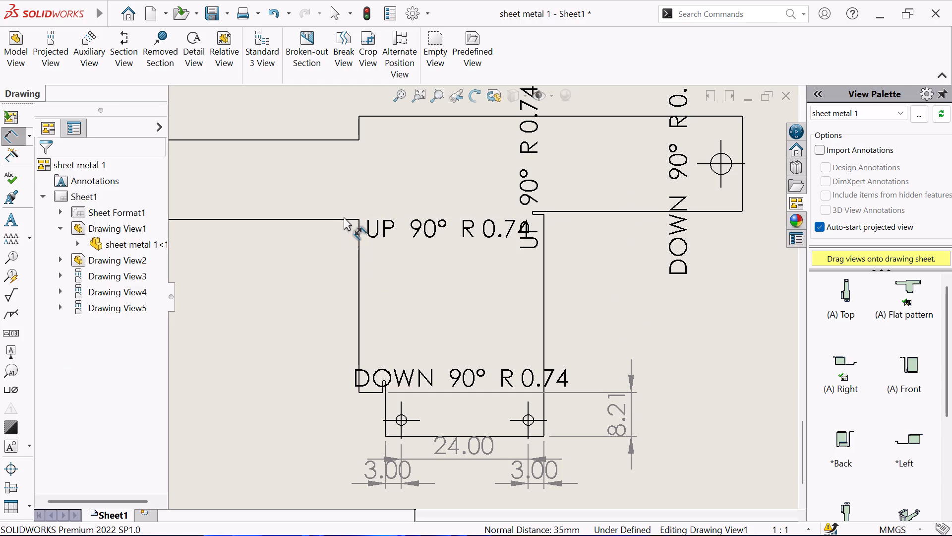
Dimension the vertical distance from the left arm's lower edge to the short edge beside the relief notch, above the tab-height dimension.
left_click(344, 218)
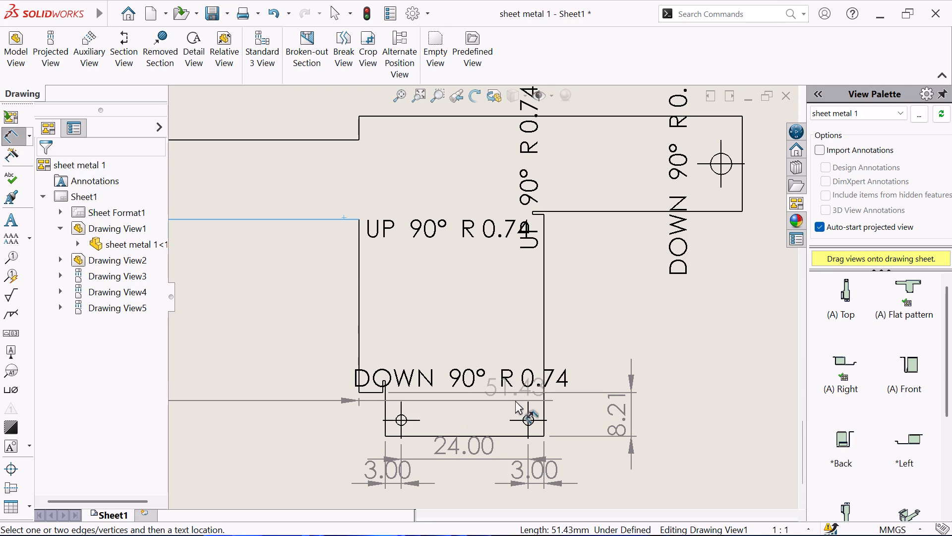
left_click(373, 393)
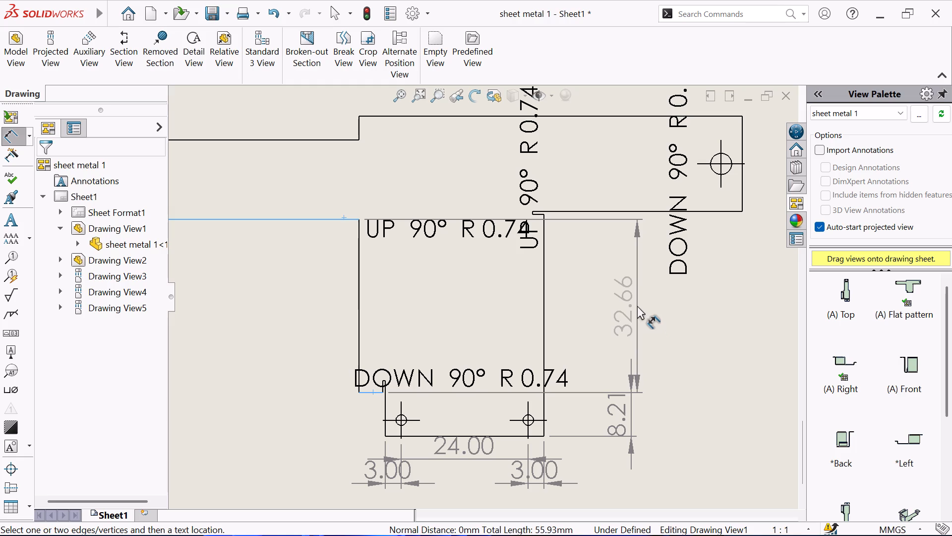
left_click(637, 306)
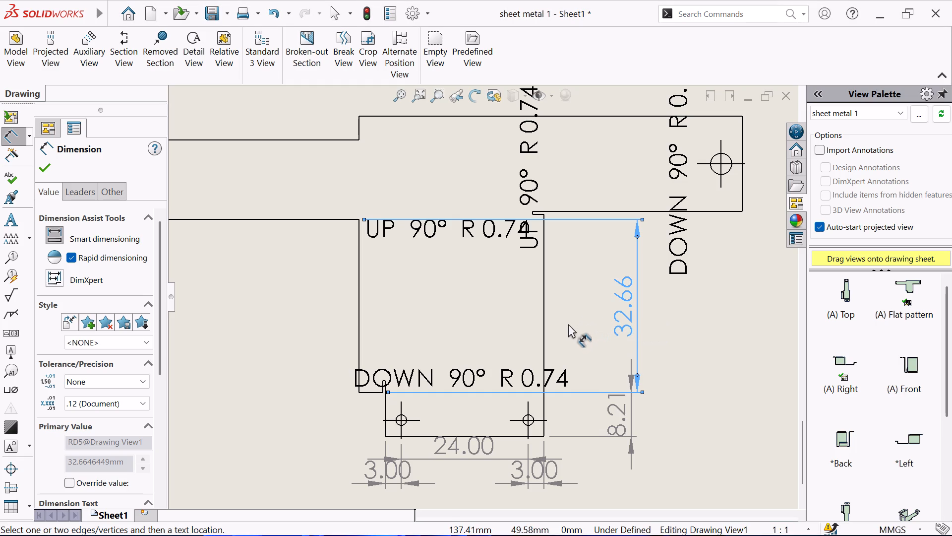
Delete the vertical dimension between the left arm's lower edge and the short edge beside the relief notch.
scroll(568, 324, "up", 2)
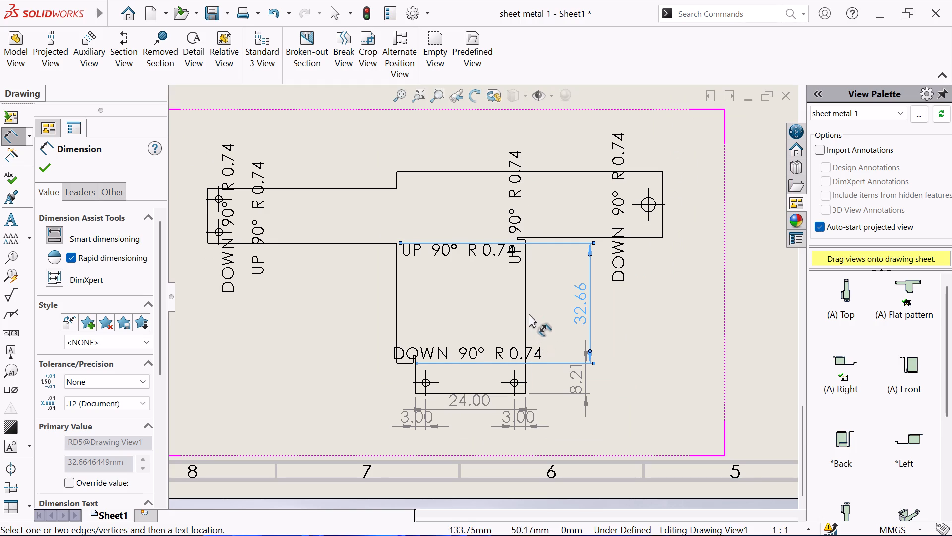
scroll(529, 314, "down", 1)
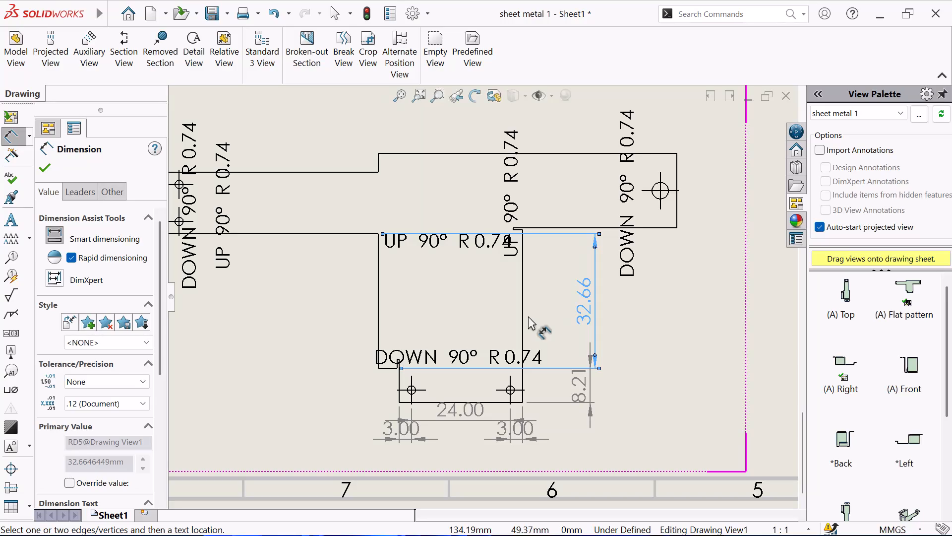
scroll(528, 316, "up", 1)
scroll(528, 316, "down", 1)
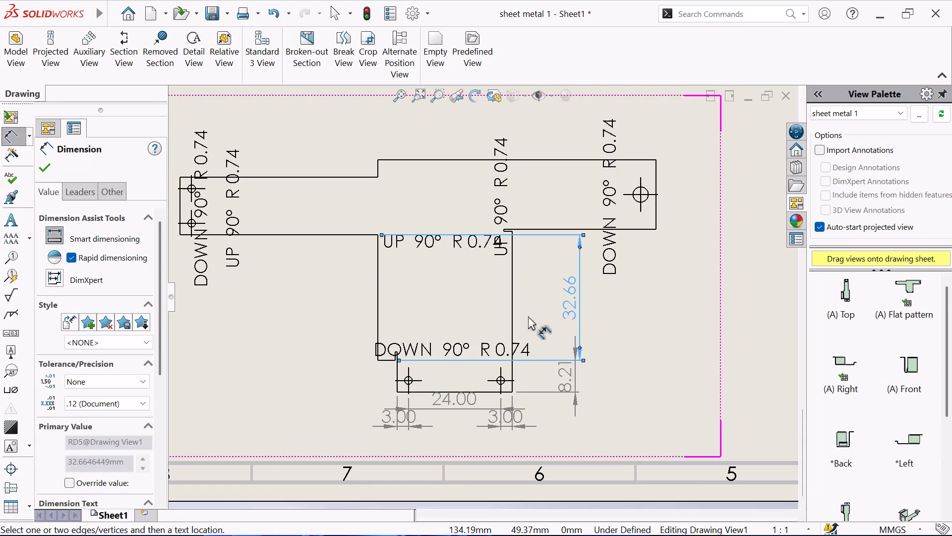
scroll(528, 316, "down", 1)
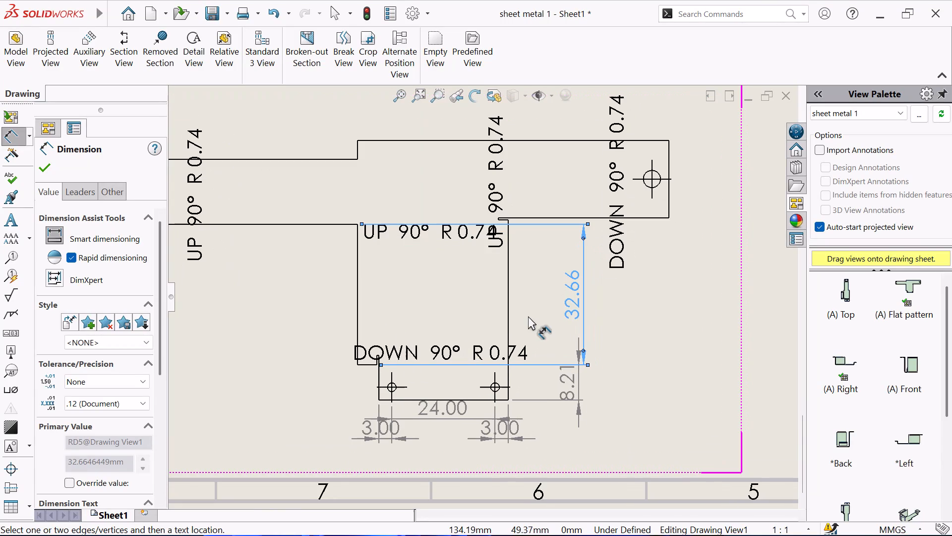
scroll(528, 316, "down", 1)
scroll(528, 316, "up", 1)
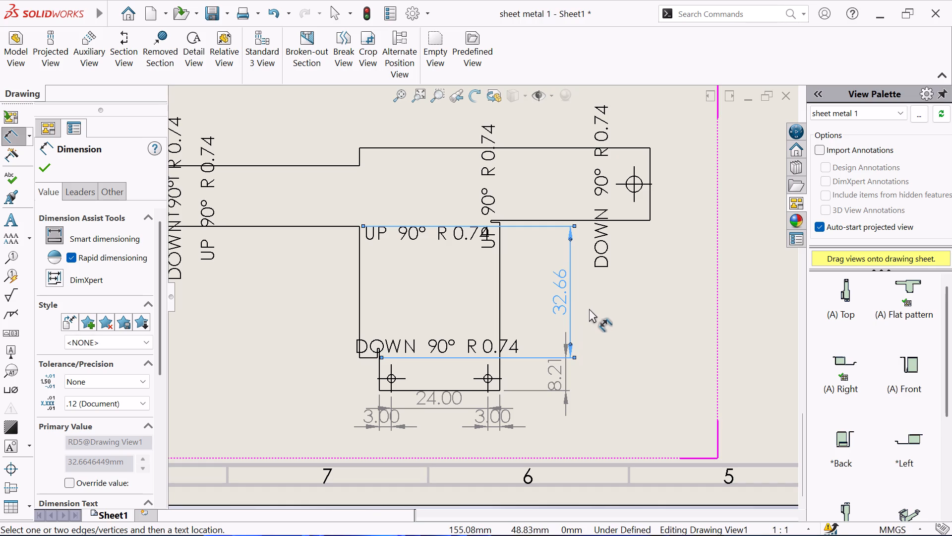
scroll(588, 310, "down", 1)
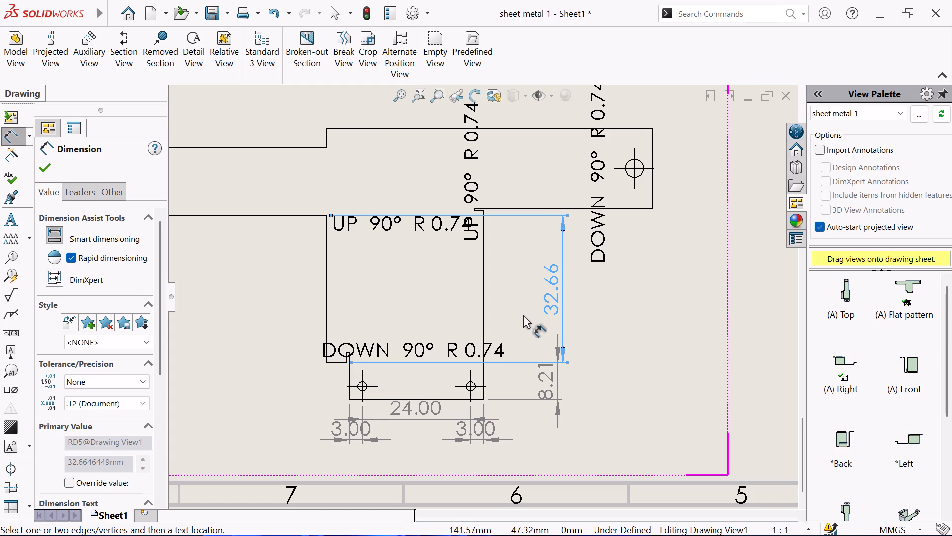
scroll(523, 315, "down", 1)
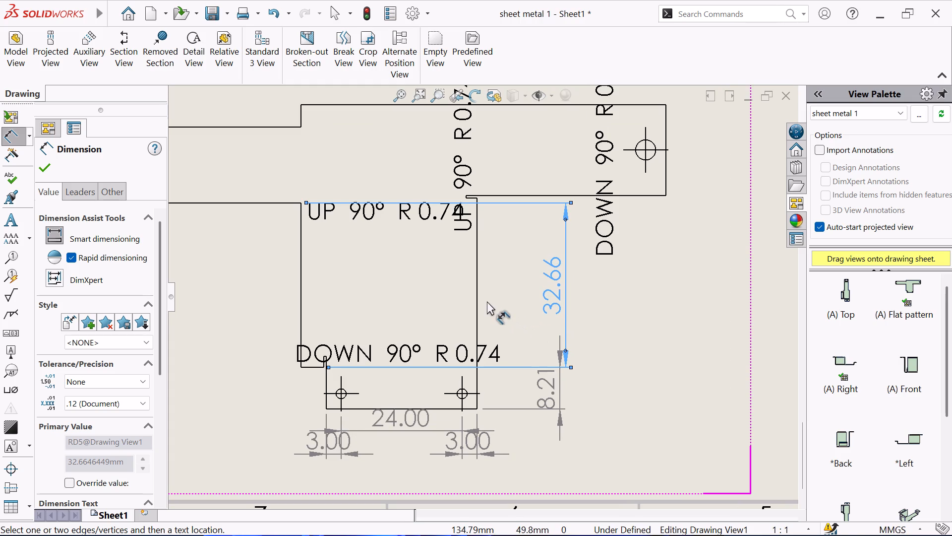
key("Delete")
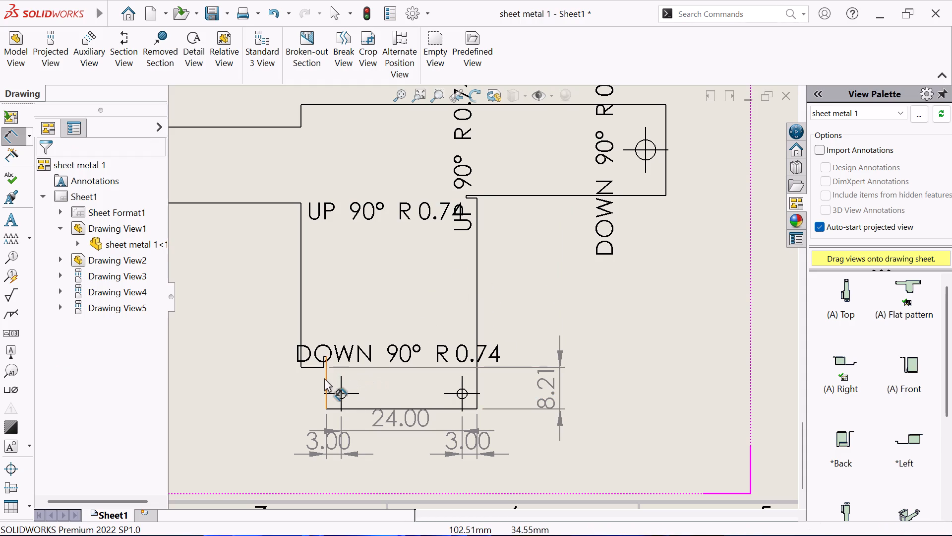
Dimension the vertical distance from the left arm's lower edge to the top of the lower relief notch, placing it right of the flat pattern's body.
scroll(338, 362, "down", 2)
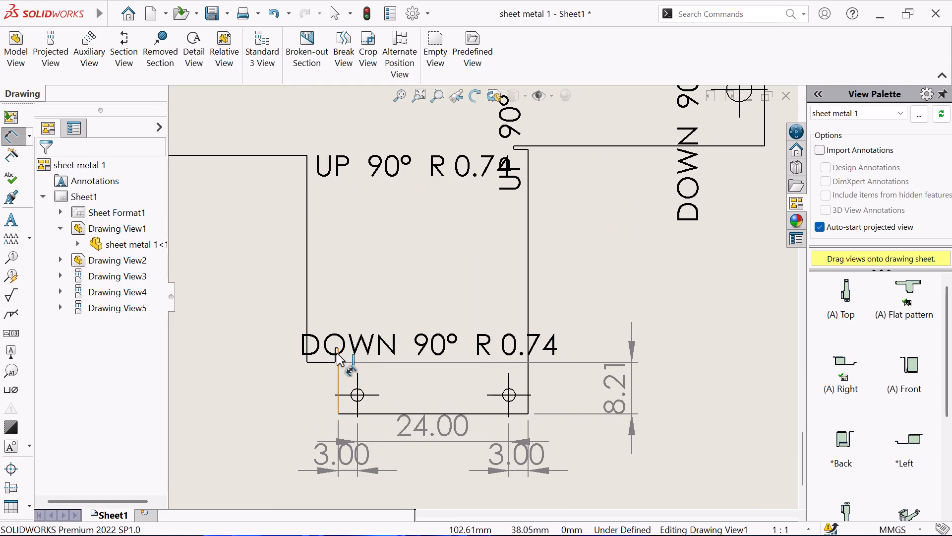
scroll(337, 353, "down", 2)
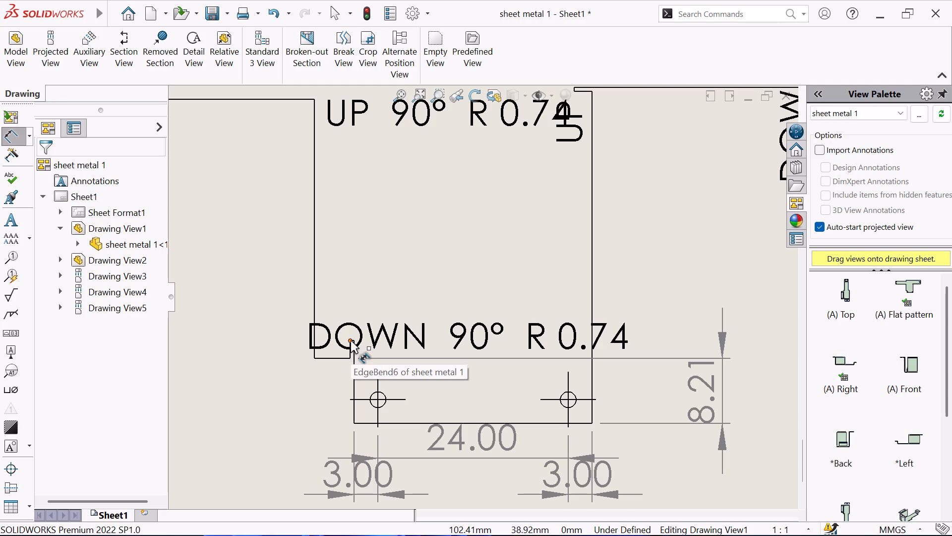
left_click(351, 340)
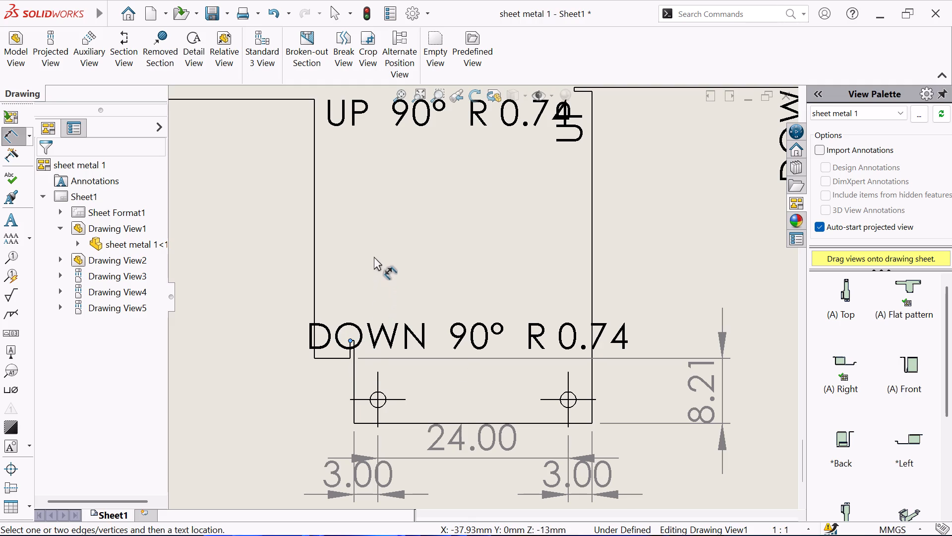
left_click(314, 98)
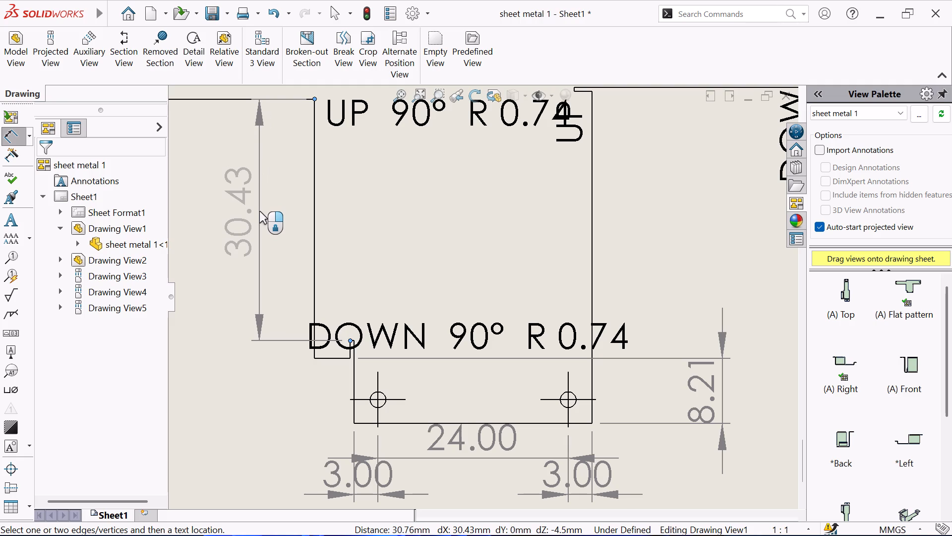
scroll(260, 211, "up", 3)
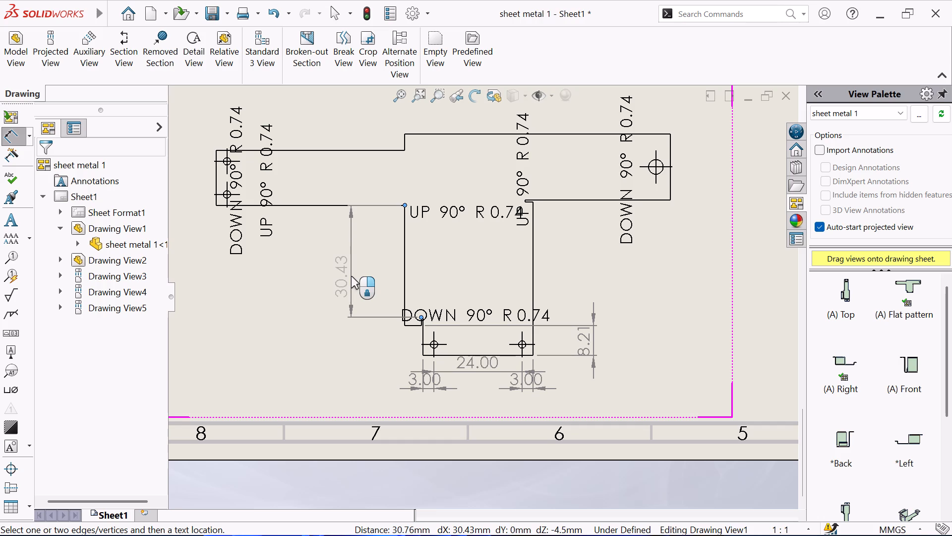
key("Escape")
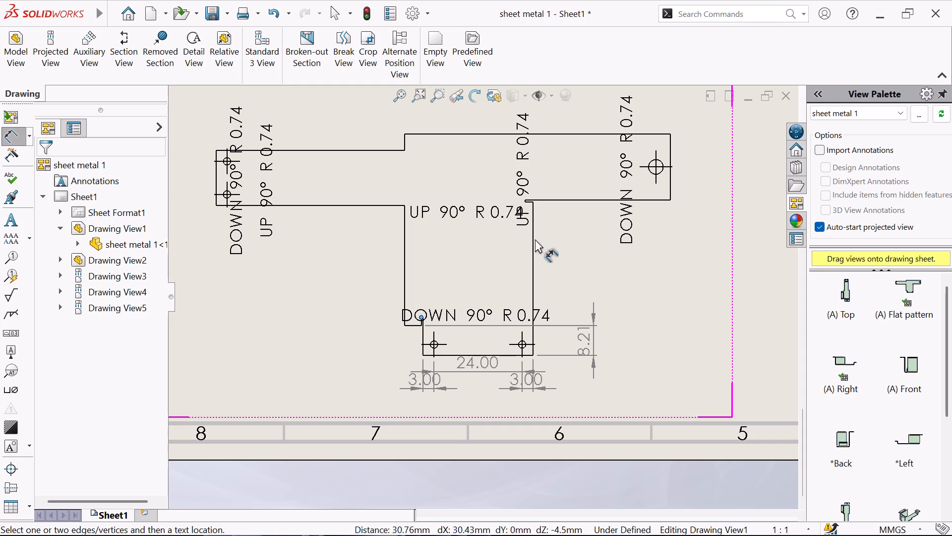
left_click(389, 204)
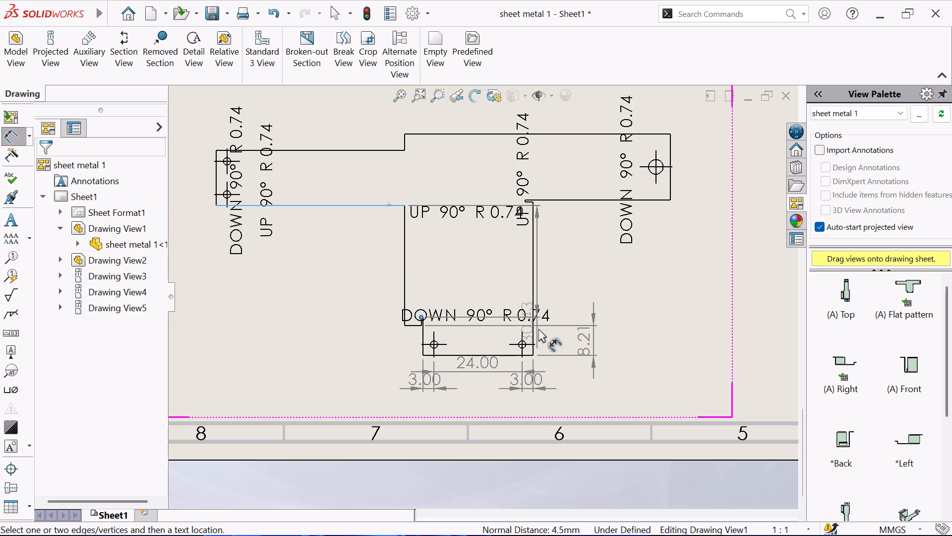
scroll(463, 329, "down", 1)
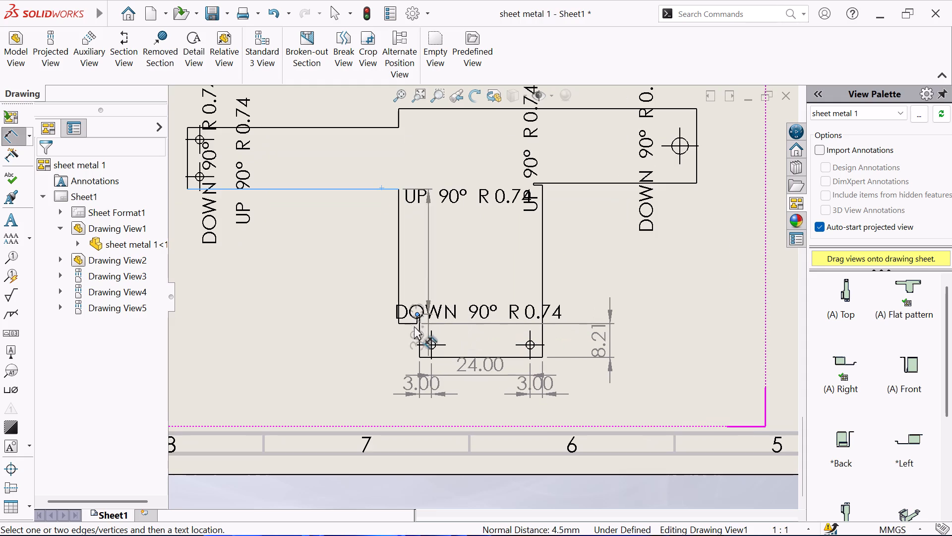
left_click(416, 312)
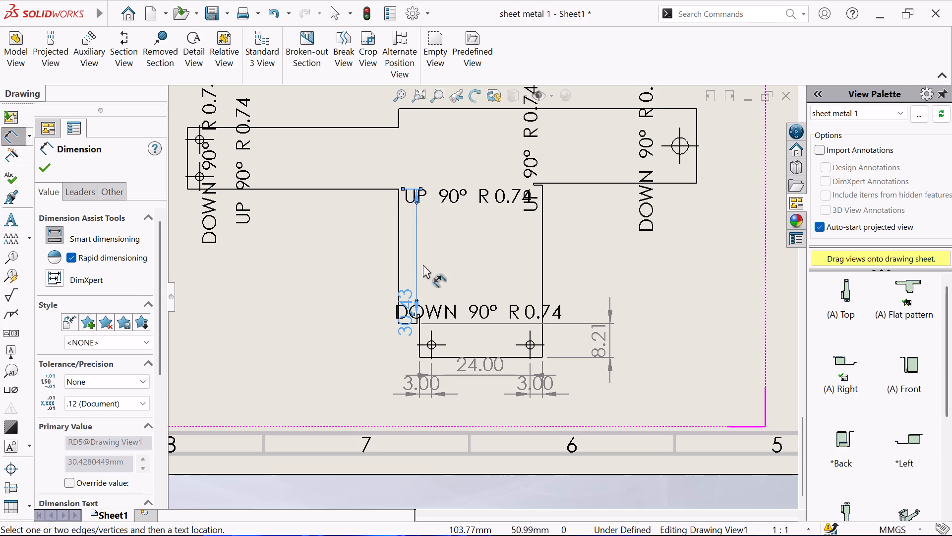
left_click_drag(417, 260, 590, 211)
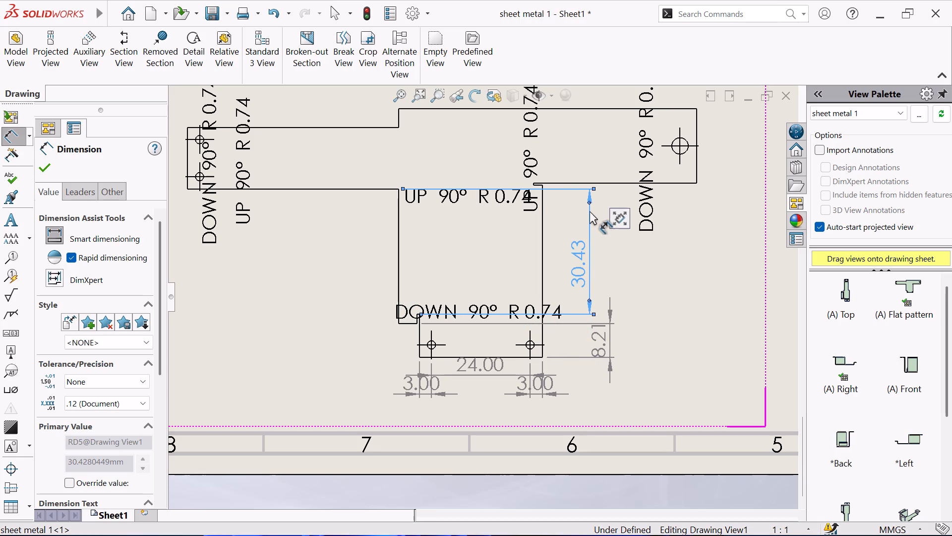
Dimension the height of the right arm's end edge, placing the dimension just outside that edge.
scroll(604, 263, "up", 1)
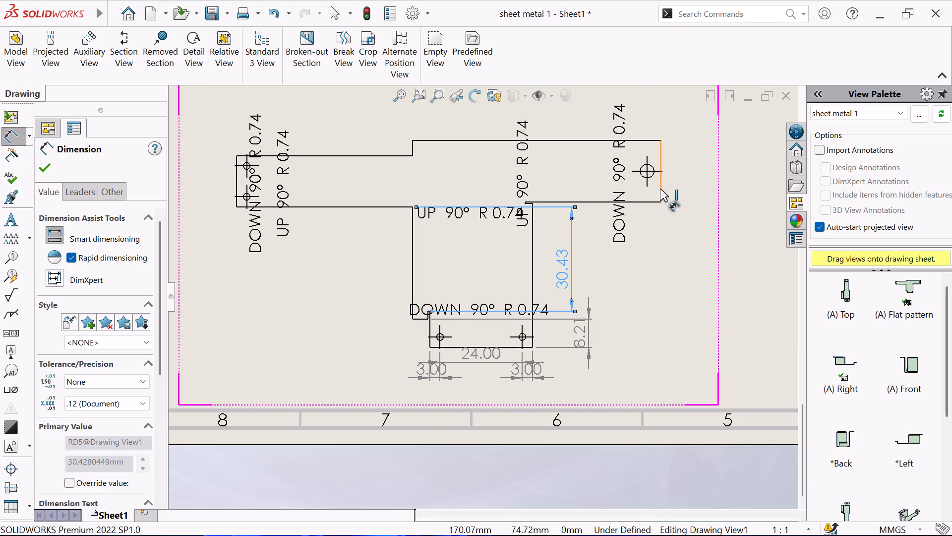
left_click(660, 188)
left_click(691, 164)
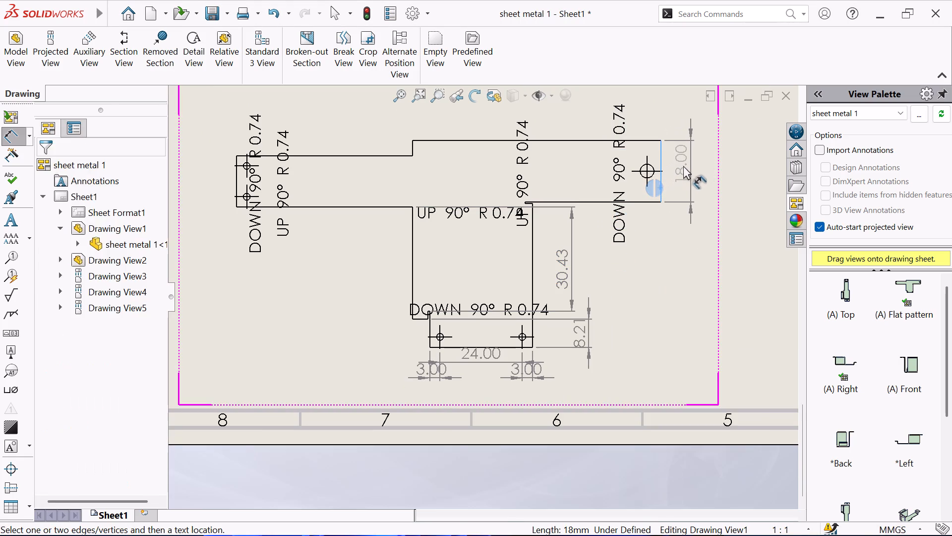
Dimension the diameter of the right arm's hole, placing the leader text below the arm.
scroll(643, 178, "down", 2)
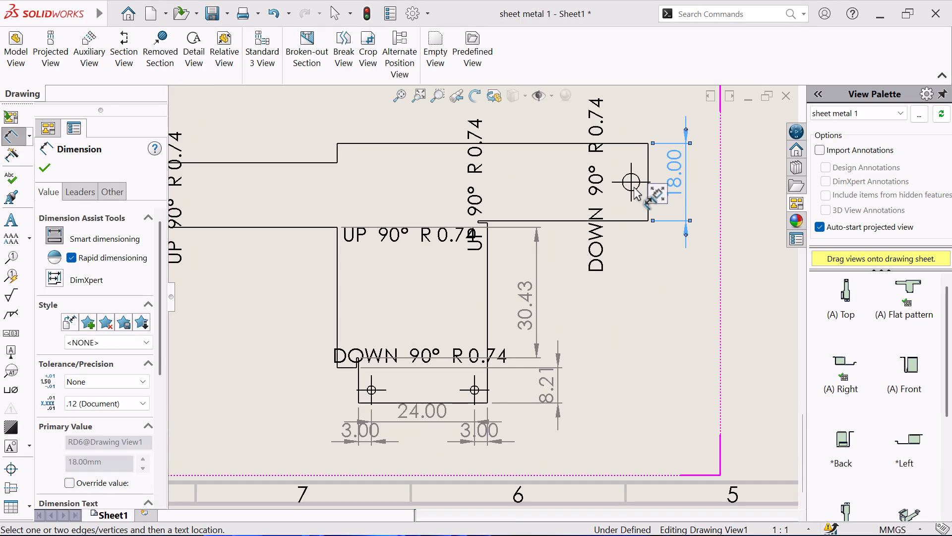
left_click(636, 189)
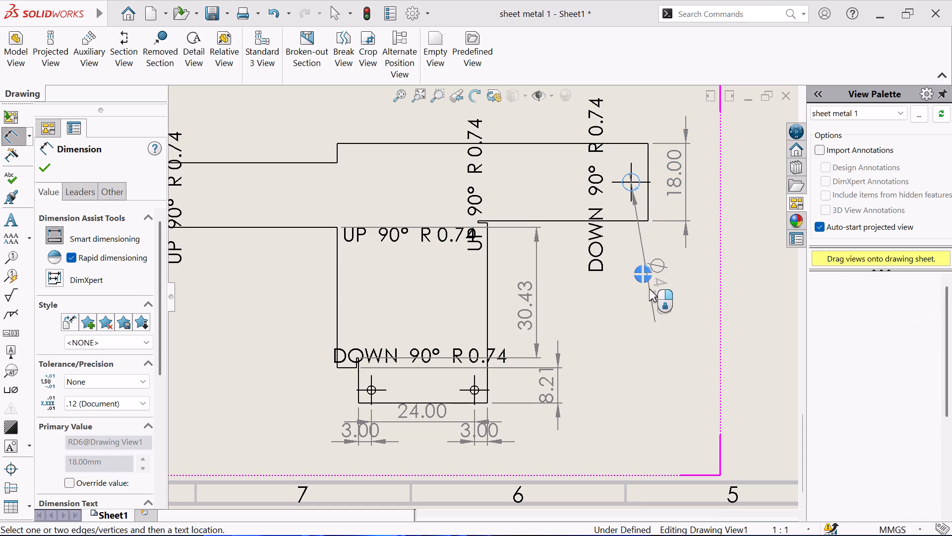
left_click(649, 291)
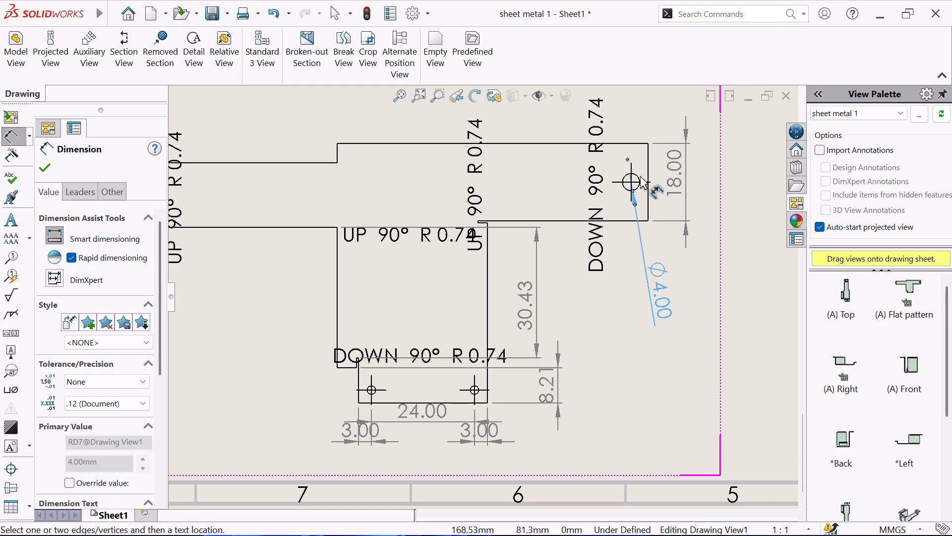
Locate the right arm's hole with a vertical dimension from the arm's upper edge and a horizontal dimension from its end edge.
left_click(637, 179)
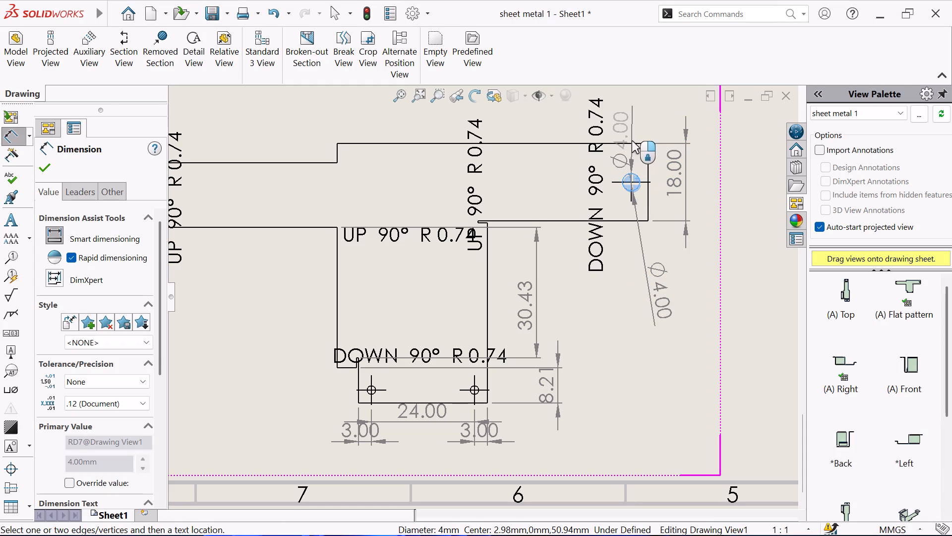
left_click(632, 144)
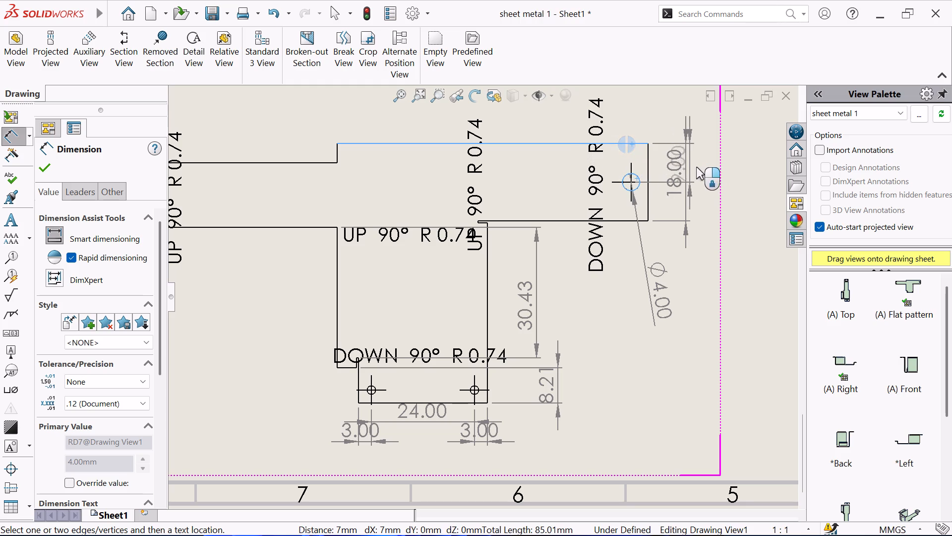
left_click(719, 168)
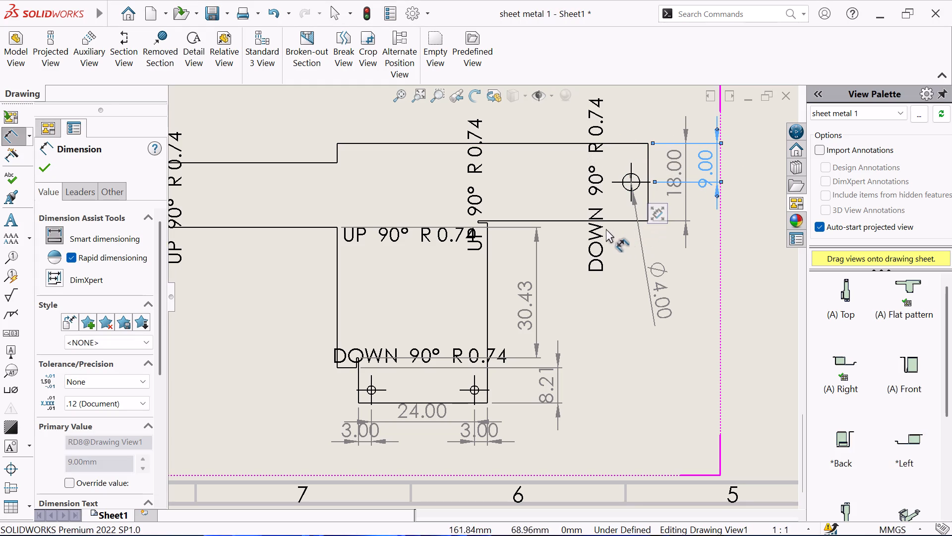
left_click(648, 191)
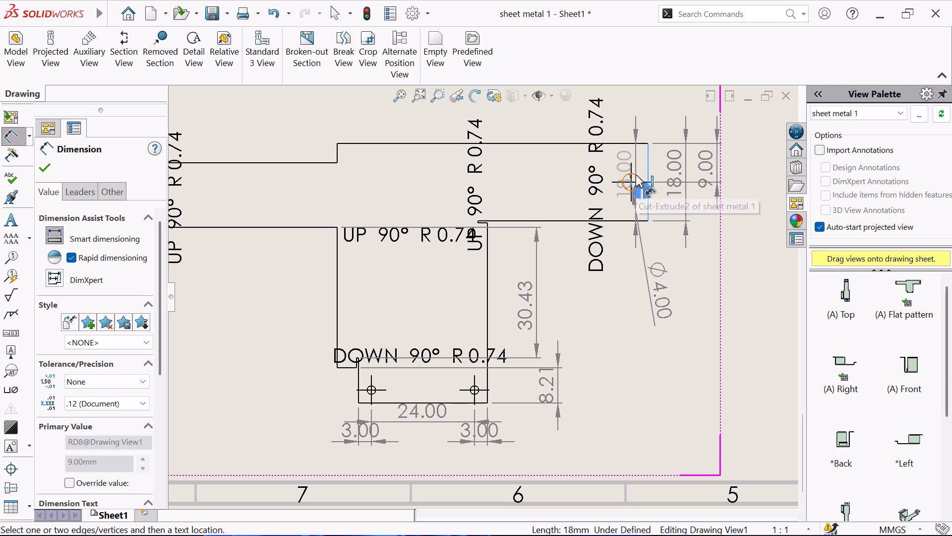
left_click(636, 175)
left_click(641, 110)
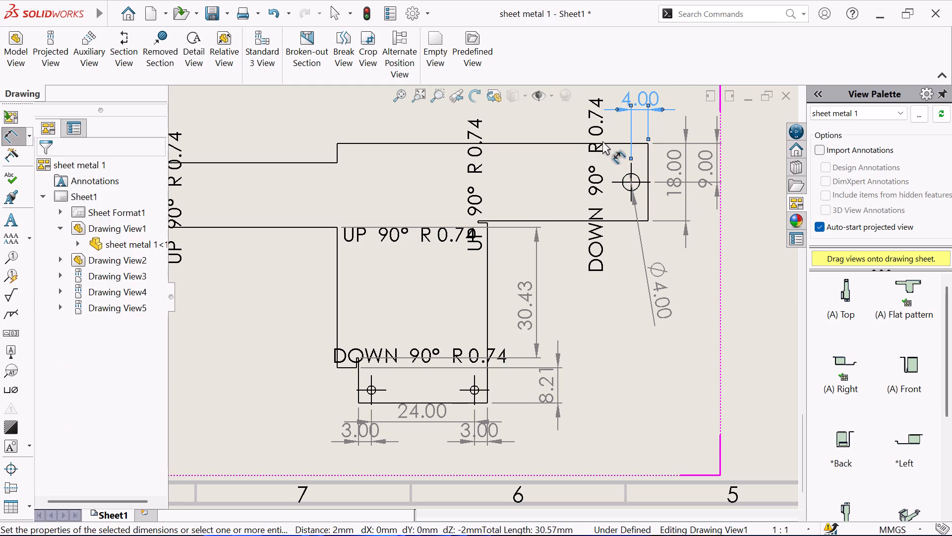
Set the flat pattern view's display style to Hidden Lines Visible.
scroll(319, 176, "up", 2)
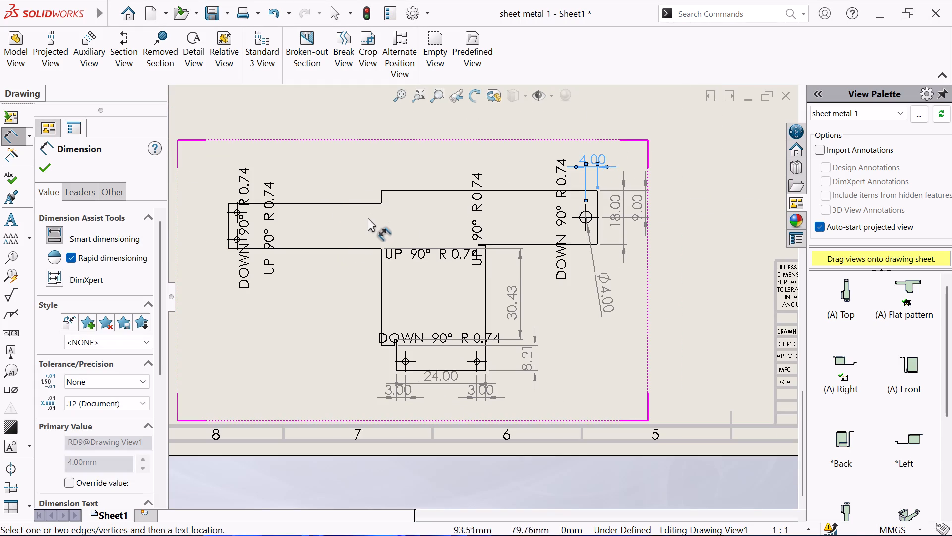
right_click(287, 128)
left_click(338, 190)
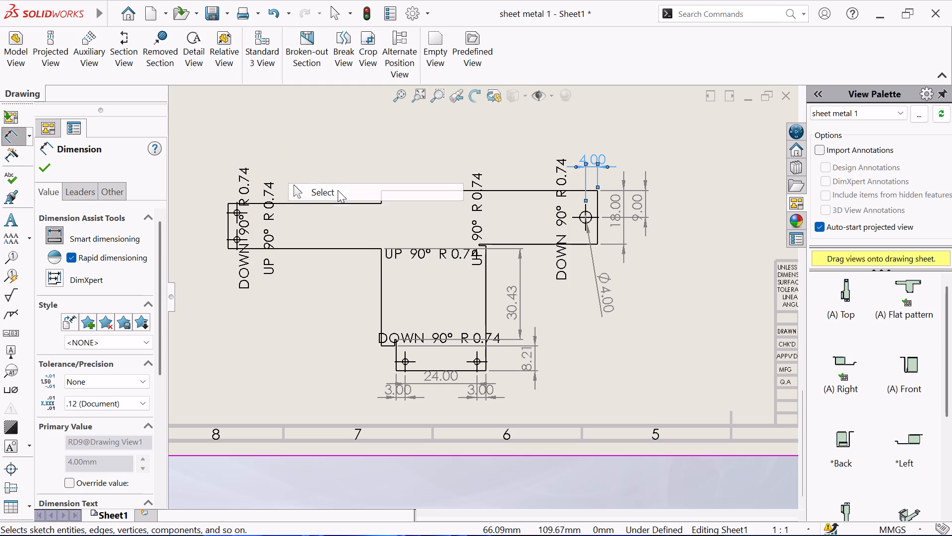
left_click(334, 190)
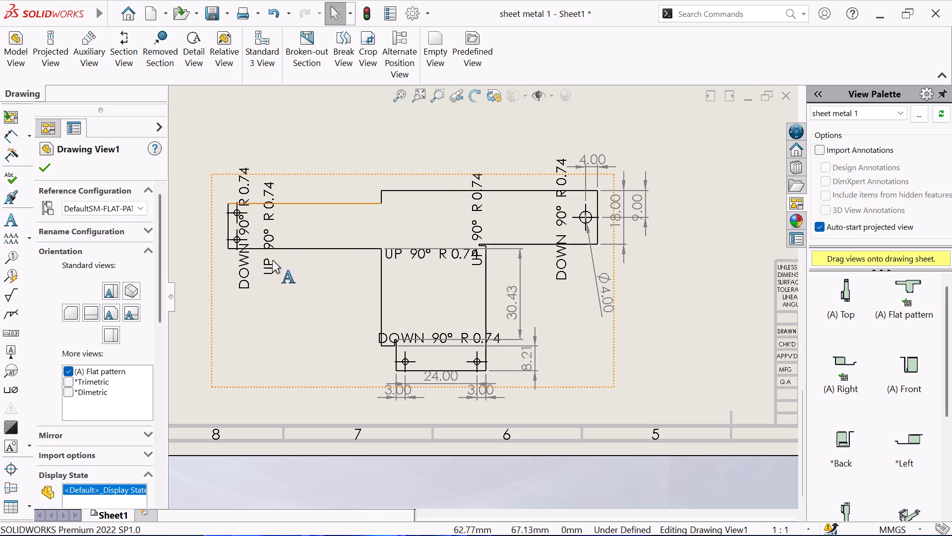
scroll(110, 394, "down", 4)
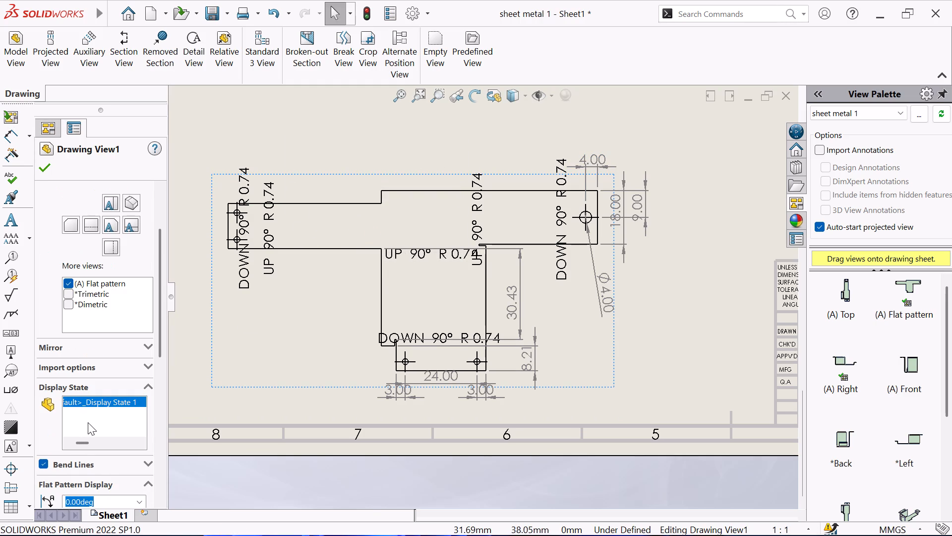
scroll(93, 453, "down", 1)
left_click(90, 475)
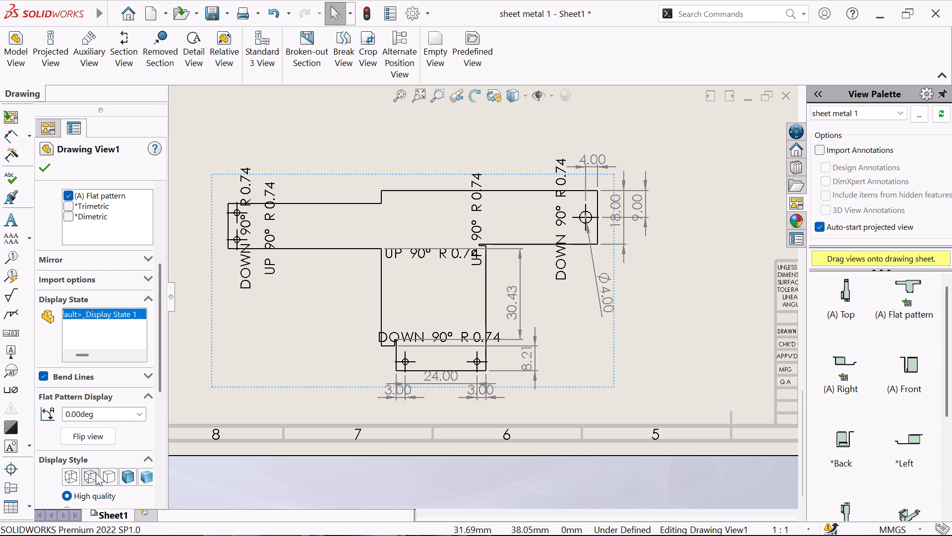
left_click(91, 478)
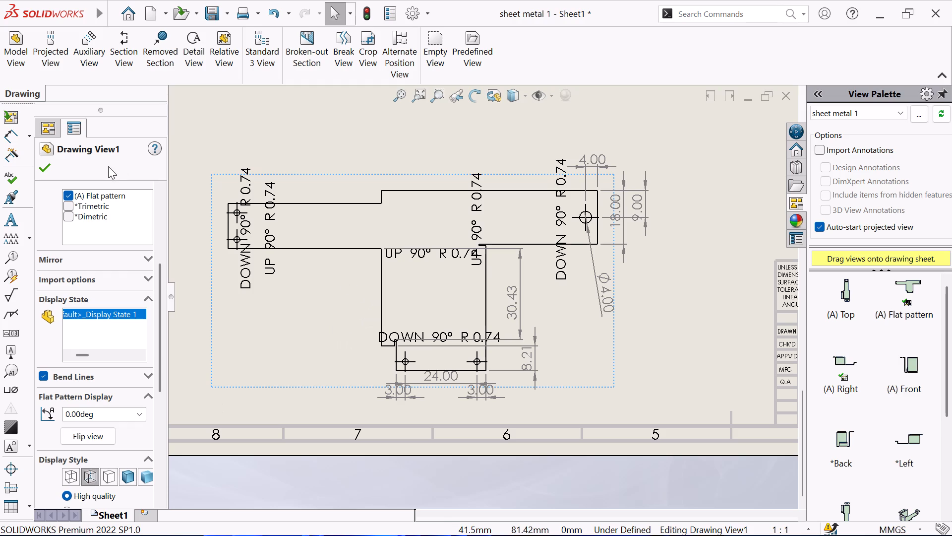
left_click(40, 170)
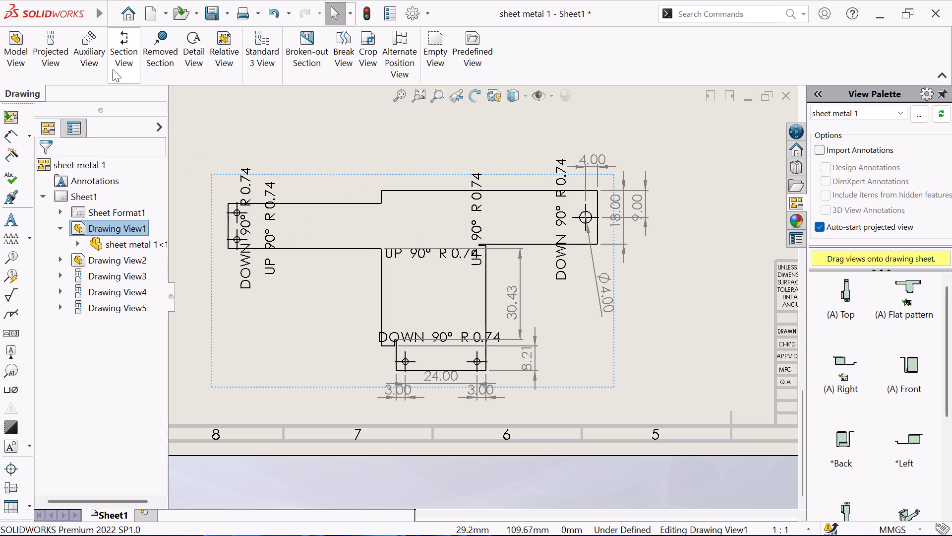
Dimension the height of the left arm's end edge in the flat pattern, placing the dimension just outside that edge.
left_click(5, 131)
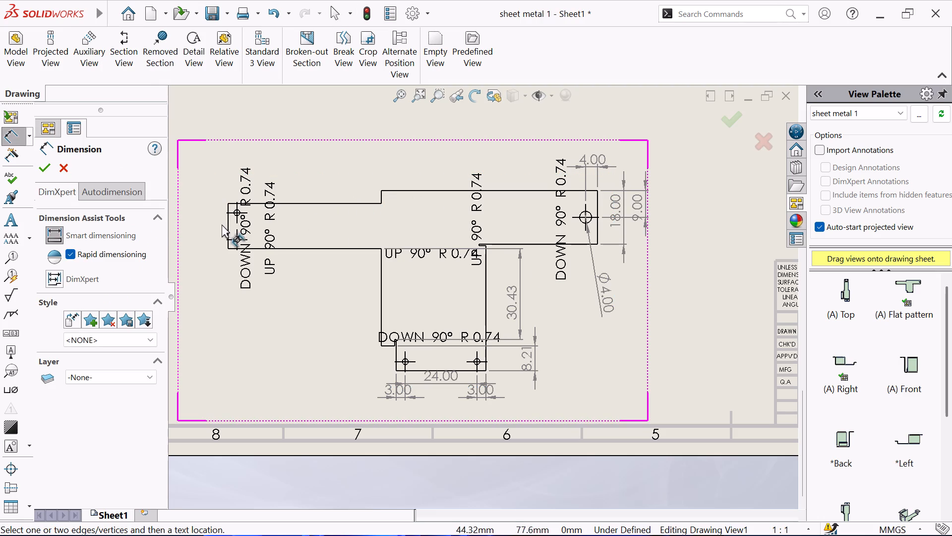
scroll(236, 227, "down", 4)
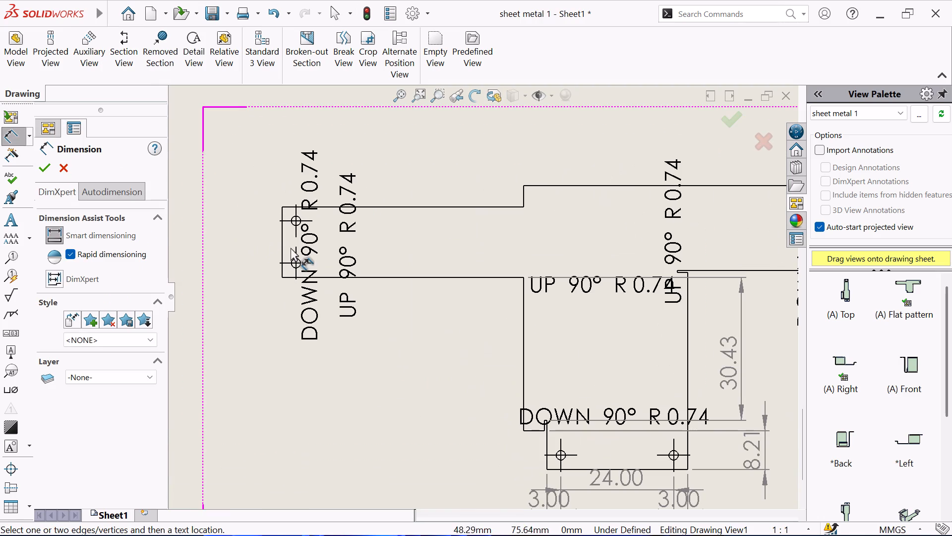
left_click(283, 236)
left_click(235, 231)
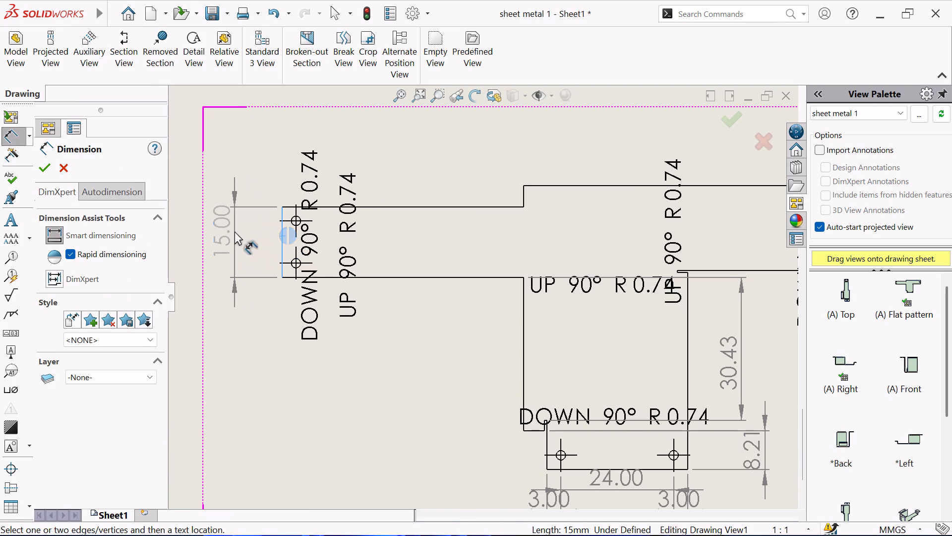
Locate the left arm's holes with a horizontal dimension from the end edge to the upper hole and a vertical one from the lower edge to the lower hole.
scroll(298, 248, "down", 2)
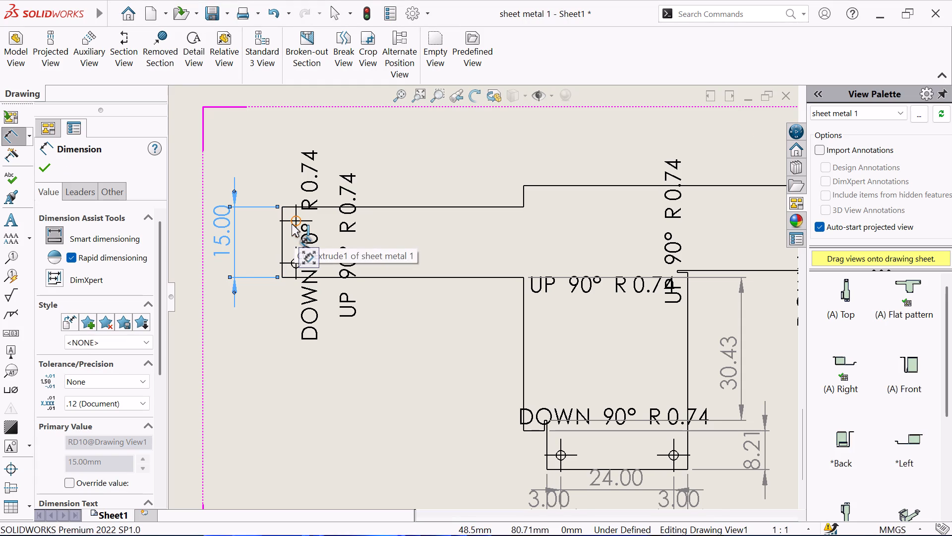
left_click(292, 224)
left_click(282, 230)
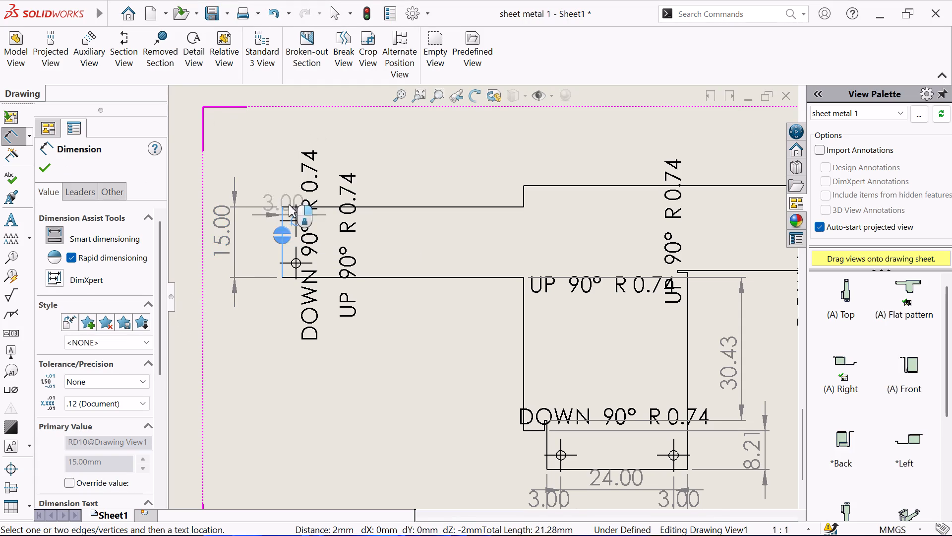
left_click(289, 166)
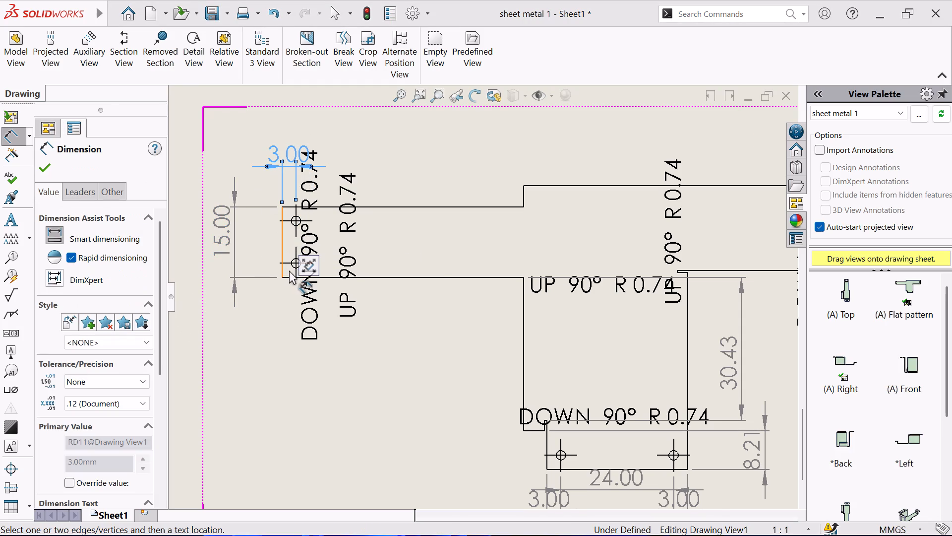
scroll(312, 261, "down", 3)
scroll(272, 276, "down", 3)
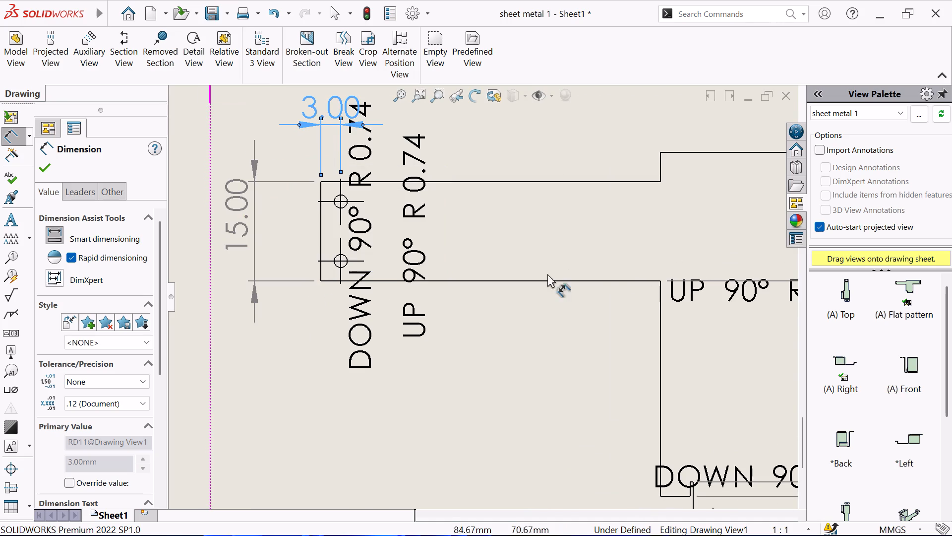
left_click(347, 265)
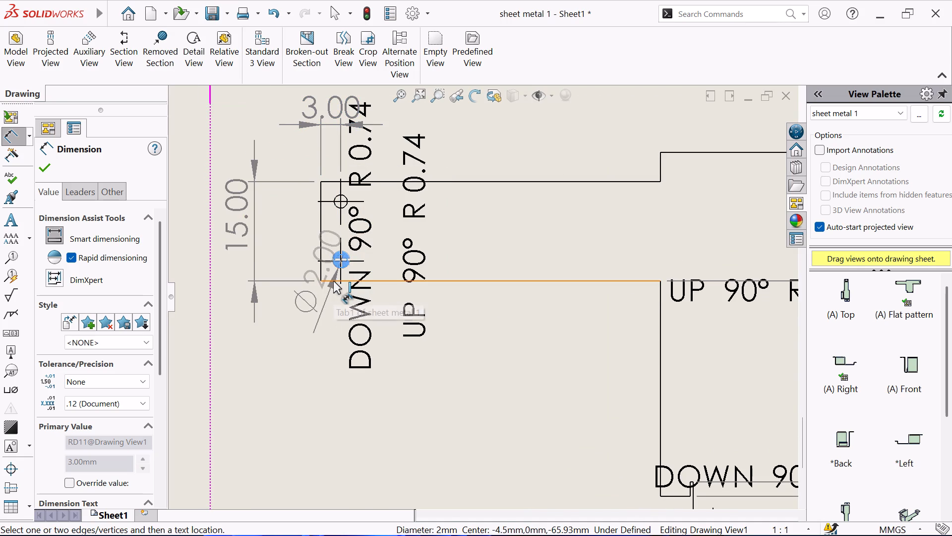
left_click(333, 281)
left_click(285, 269)
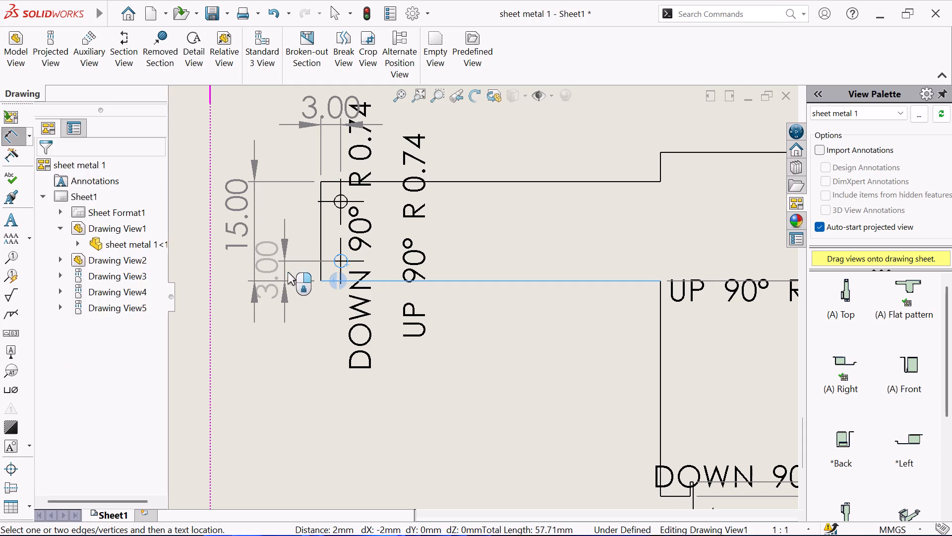
Dimension the length of the left arm's lower edge below the arm and the height of the central section's adjoining left edge.
left_click(511, 281)
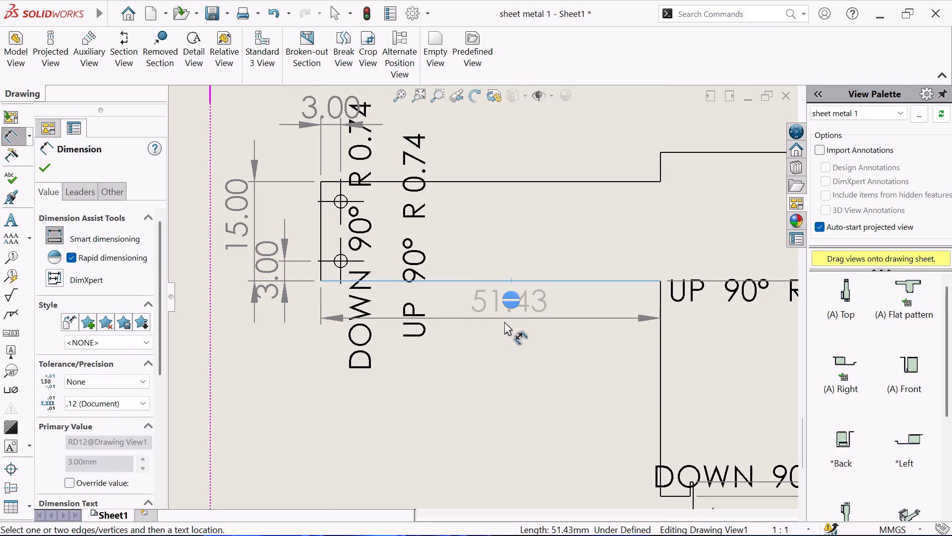
left_click(516, 335)
scroll(572, 283, "up", 3)
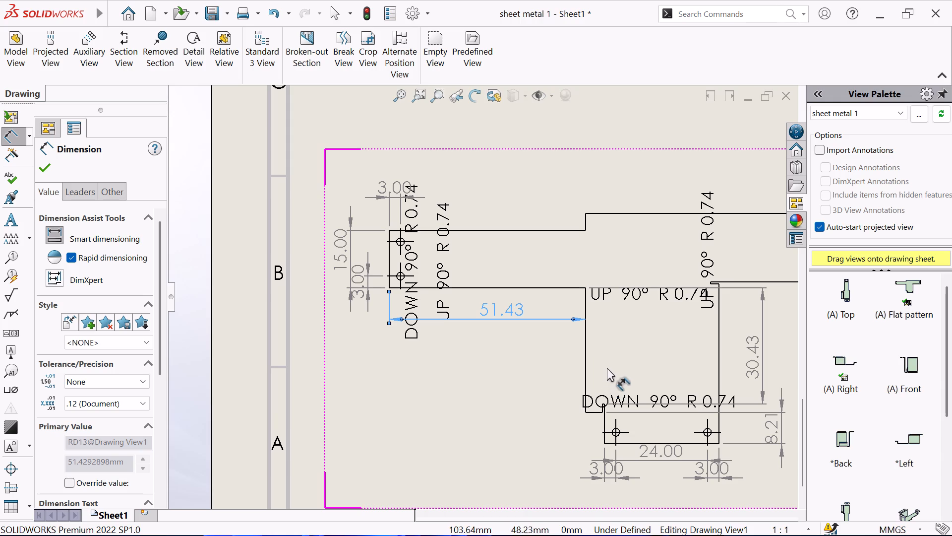
left_click(585, 359)
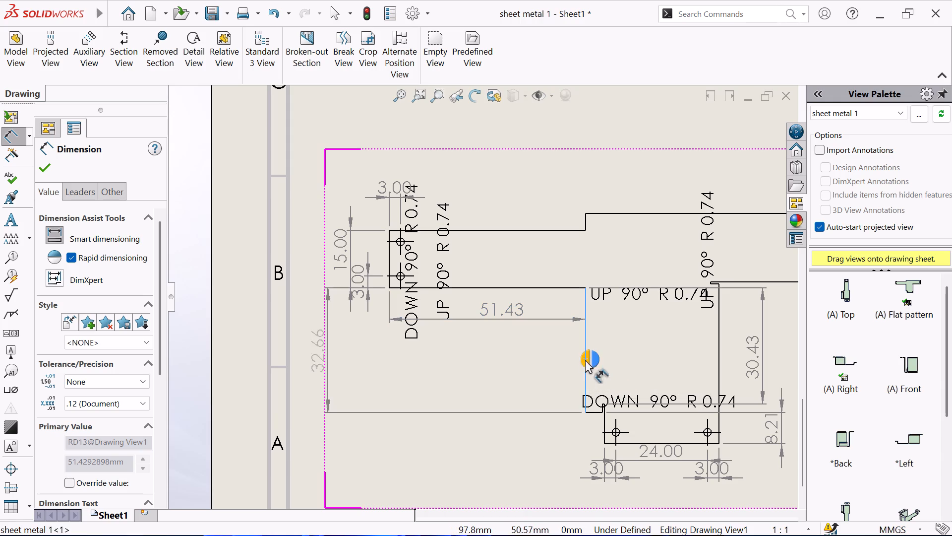
left_click(566, 352)
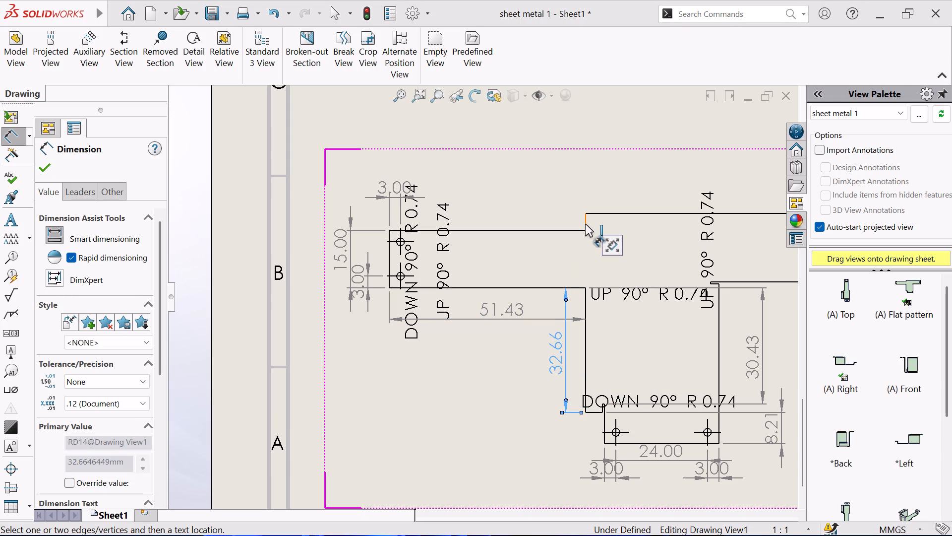
Dimension the length of the flat pattern's long upper edge, placing the dimension above the right arm.
scroll(628, 213, "up", 3)
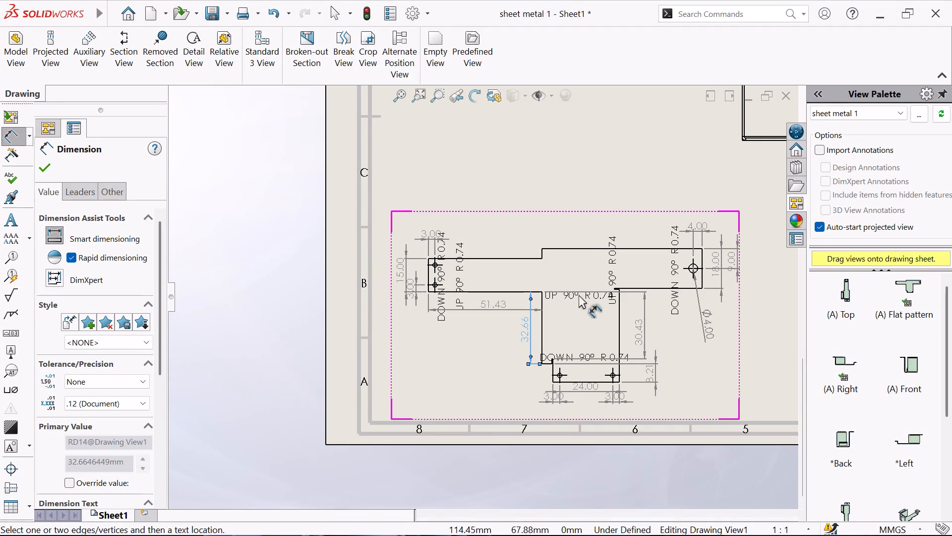
left_click(574, 247)
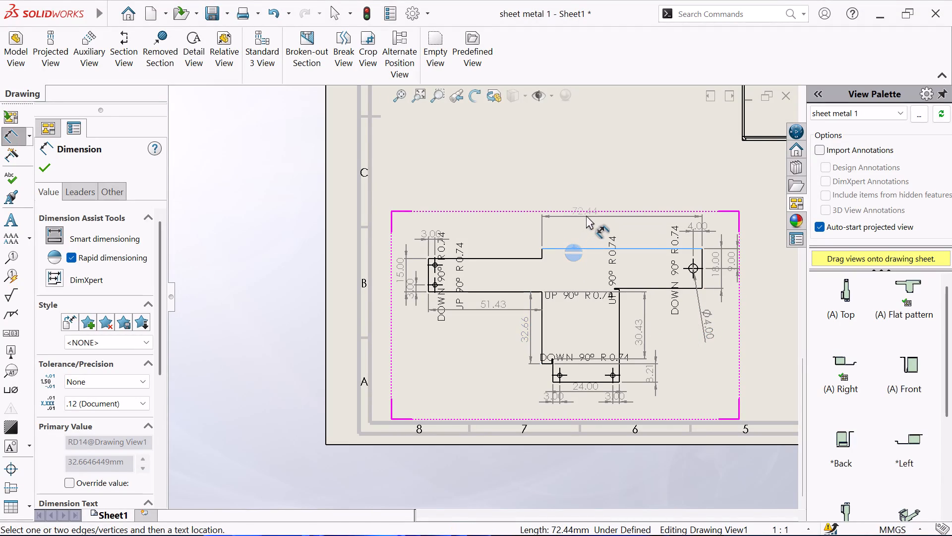
left_click(586, 215)
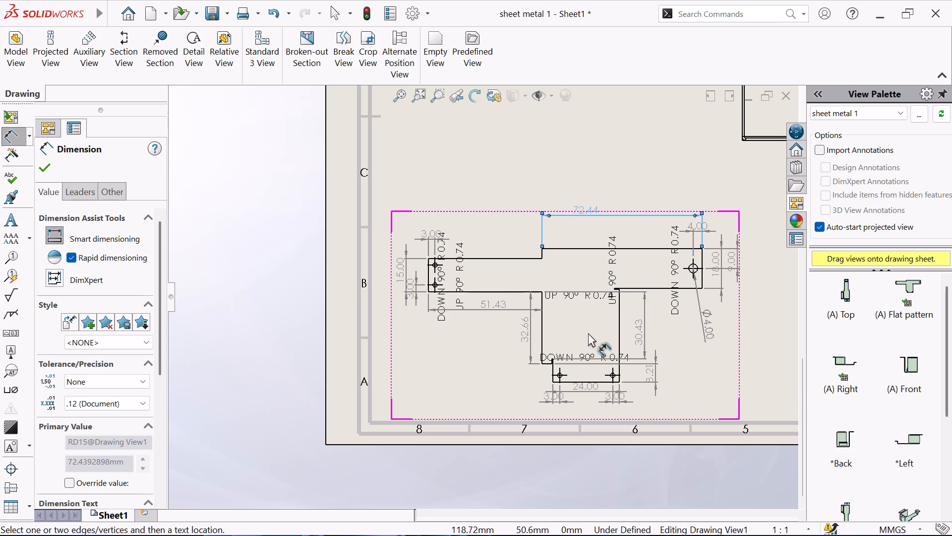
In the projected view below the top one, dimension the small stepped flange's height from the base's bottom edge to the flange's top edge.
scroll(648, 312, "up", 3)
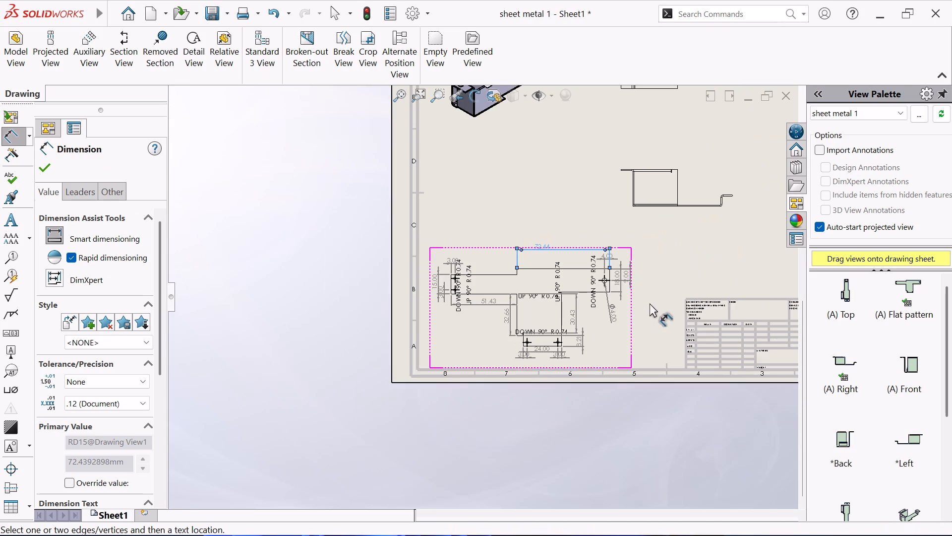
scroll(676, 236, "up", 2)
scroll(692, 223, "down", 2)
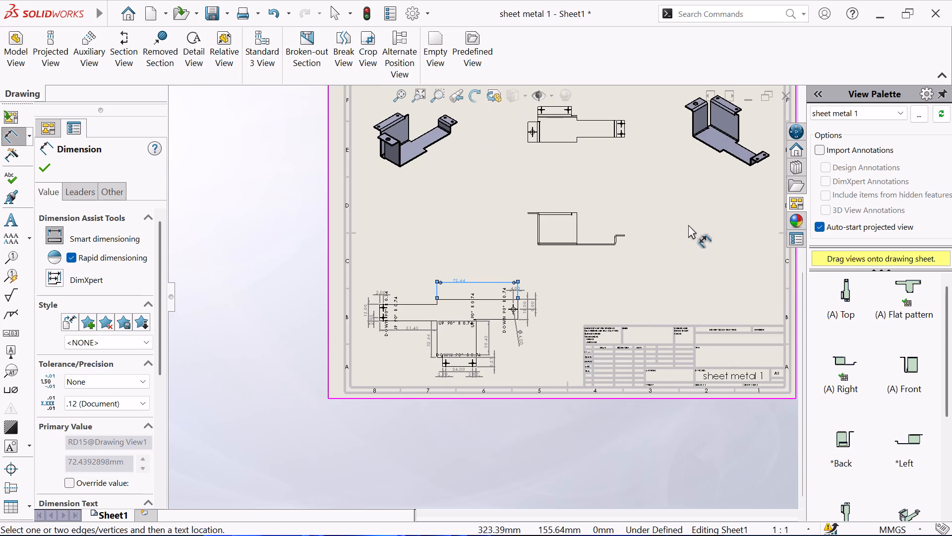
scroll(671, 223, "down", 2)
scroll(587, 243, "down", 3)
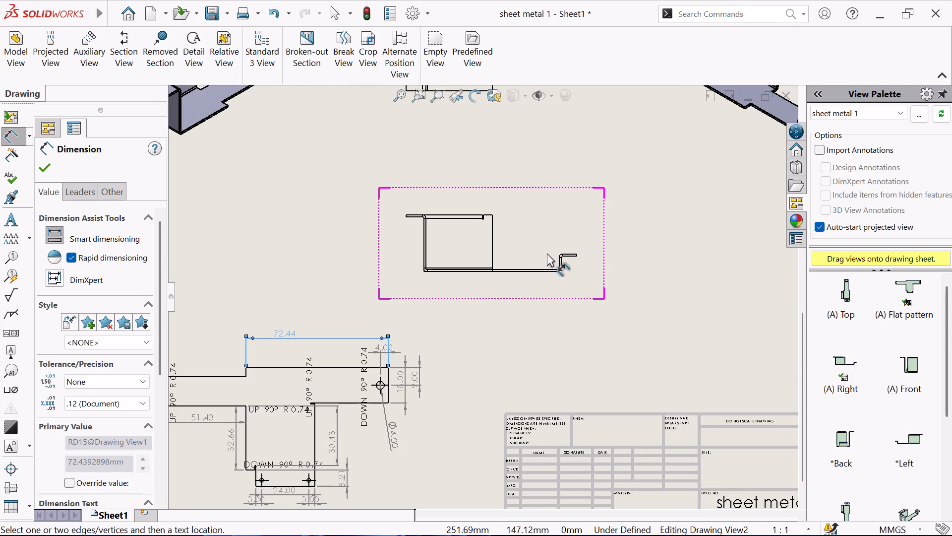
scroll(547, 253, "down", 3)
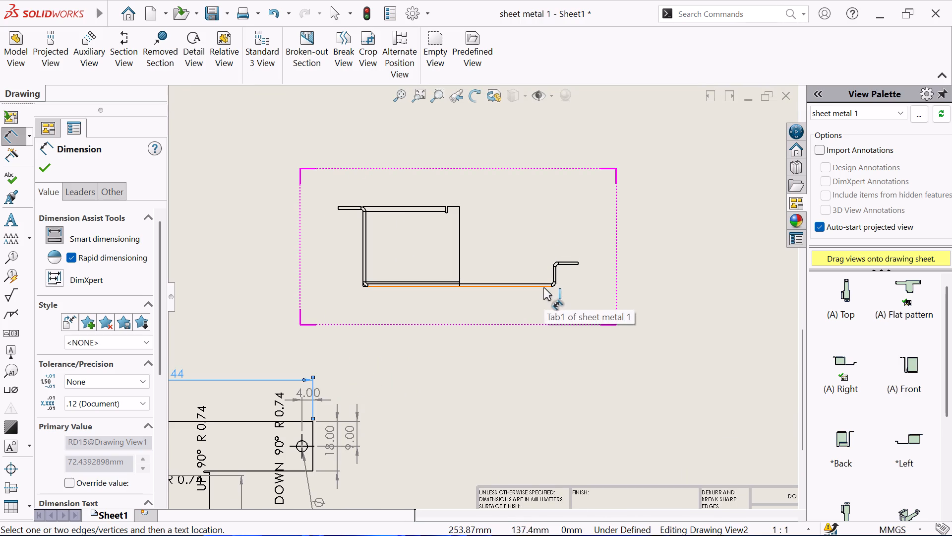
left_click(543, 287)
left_click(576, 265)
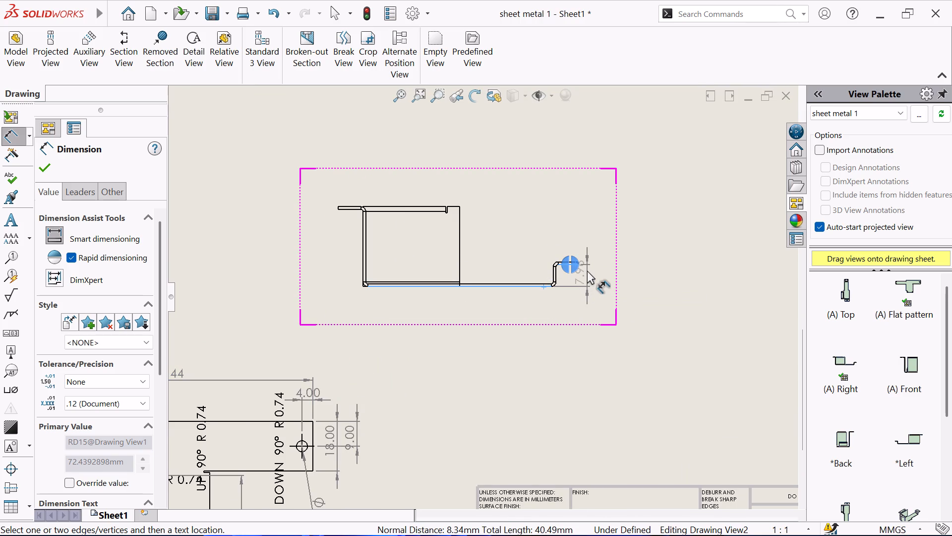
key("Escape")
scroll(580, 268, "down", 4)
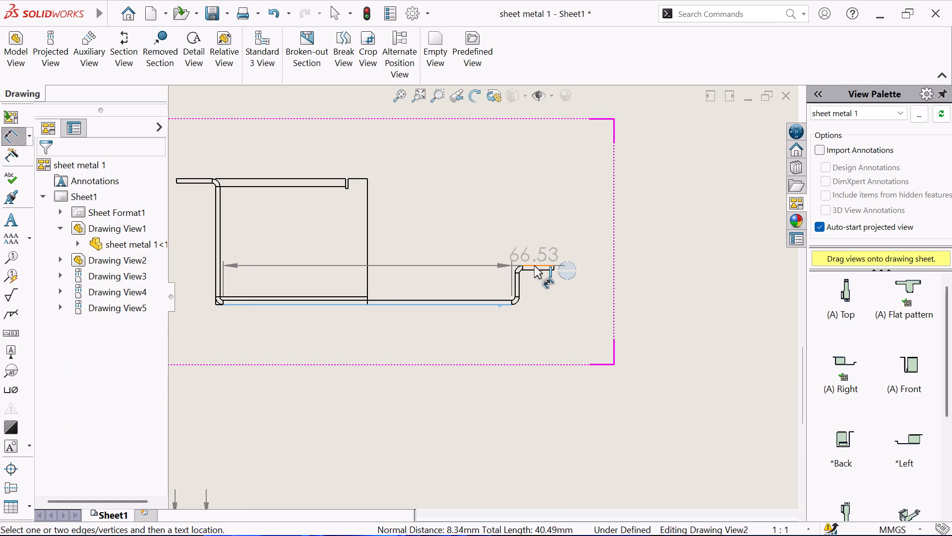
left_click(537, 267)
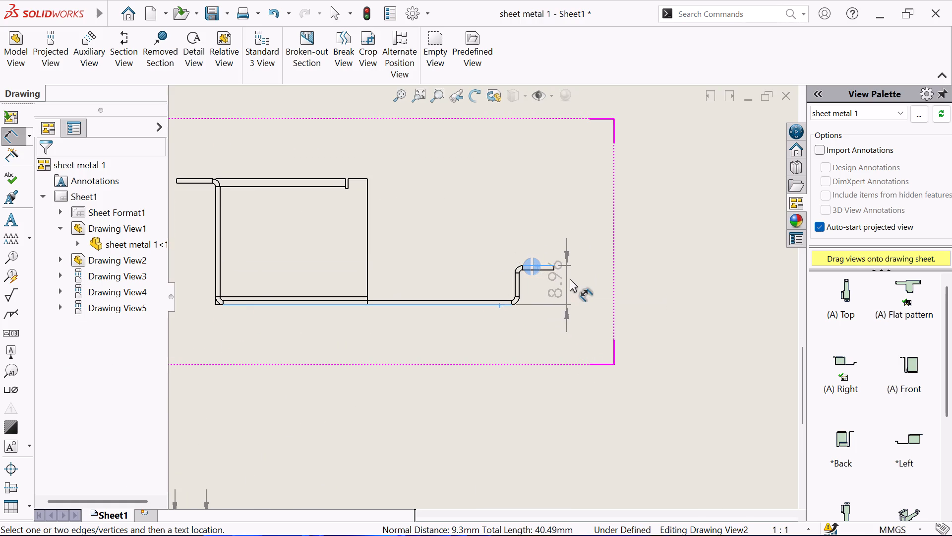
left_click(577, 277)
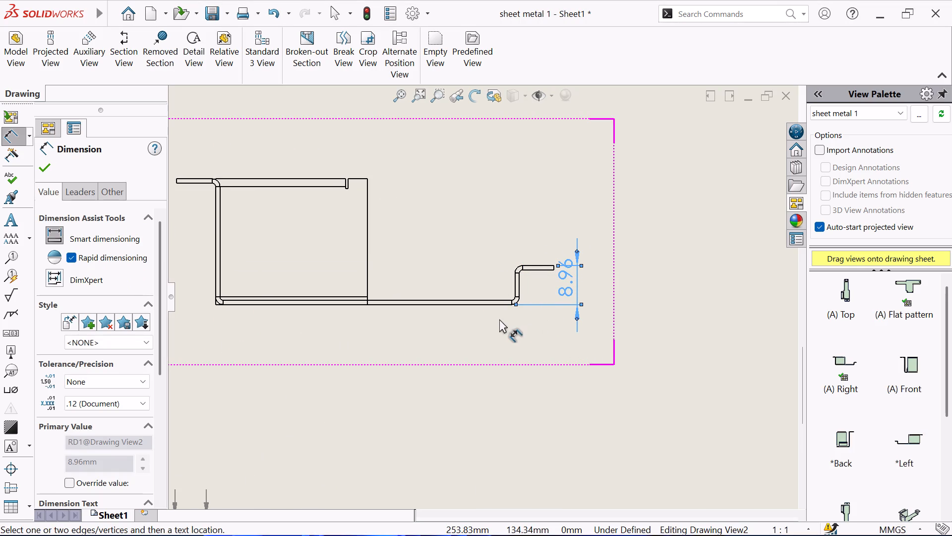
Dimension the base's sheet thickness between its upper and lower edges, placing the dimension outside the stepped flange's height dimension.
left_click(438, 301)
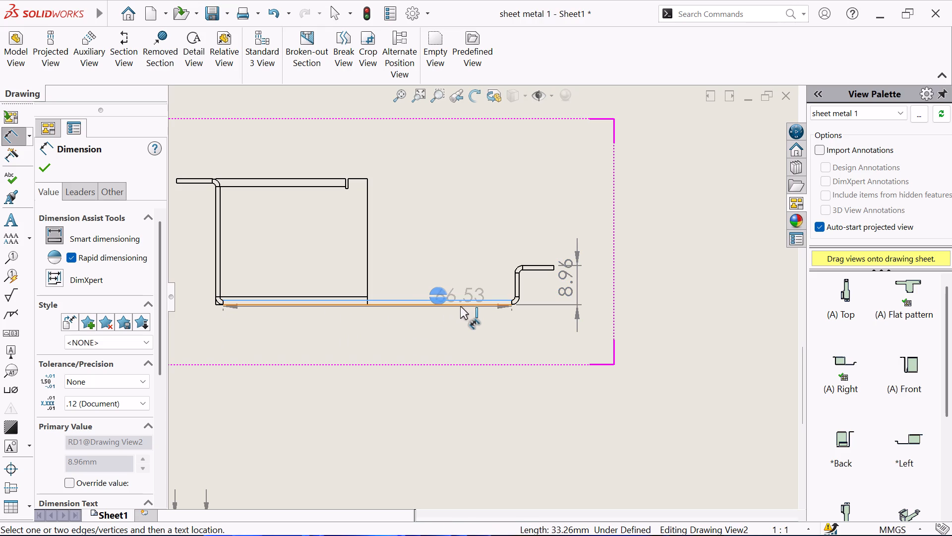
left_click(460, 306)
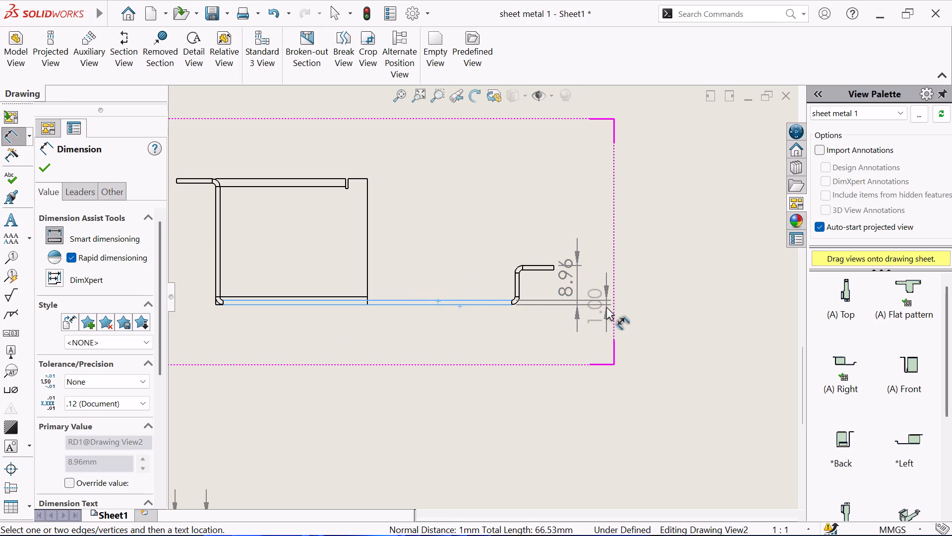
left_click(606, 307)
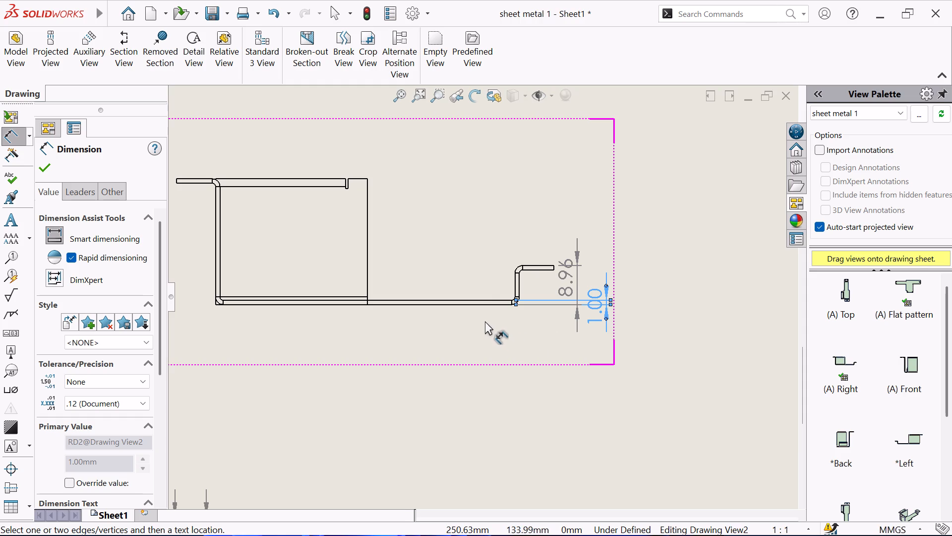
Dimension the vertical distance from the base's upper edge to the upper flange's top edge, placing it beside the tall wall.
left_click(341, 178)
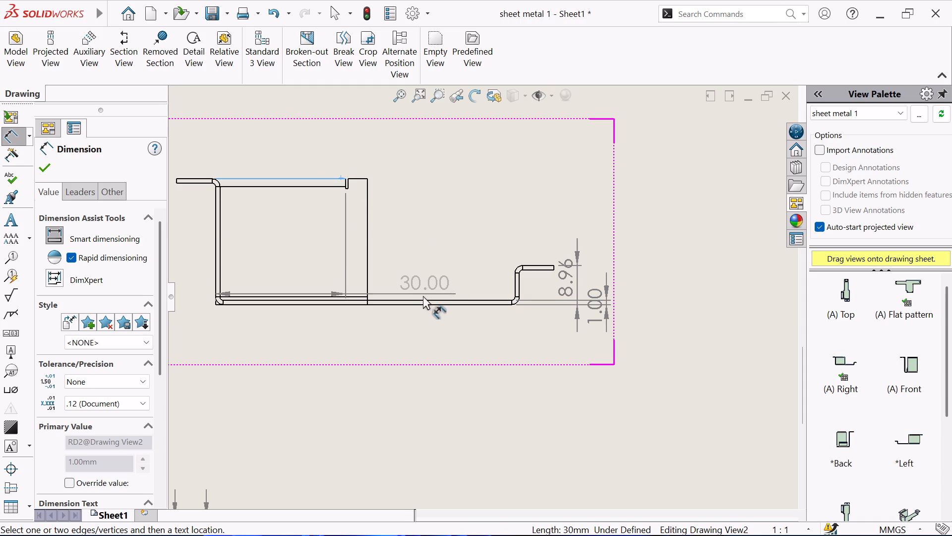
left_click(419, 299)
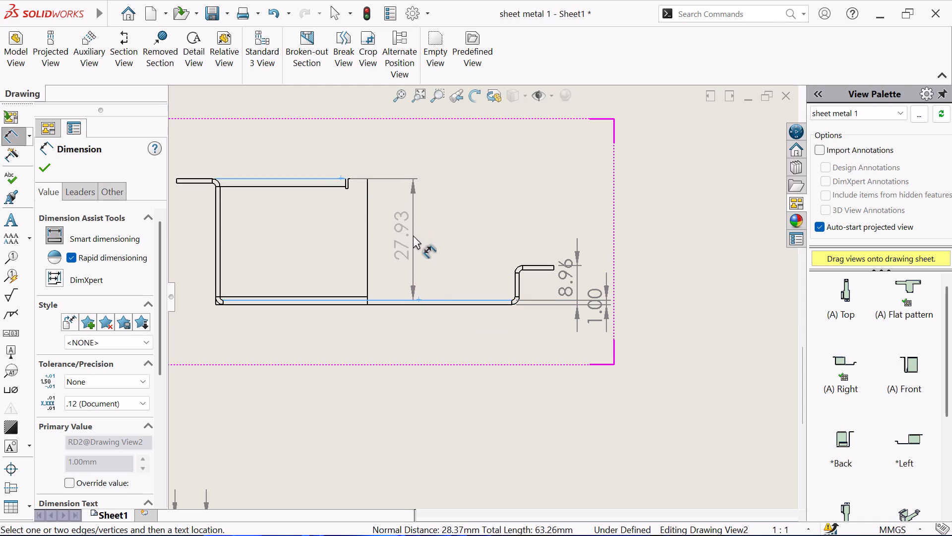
left_click(413, 235)
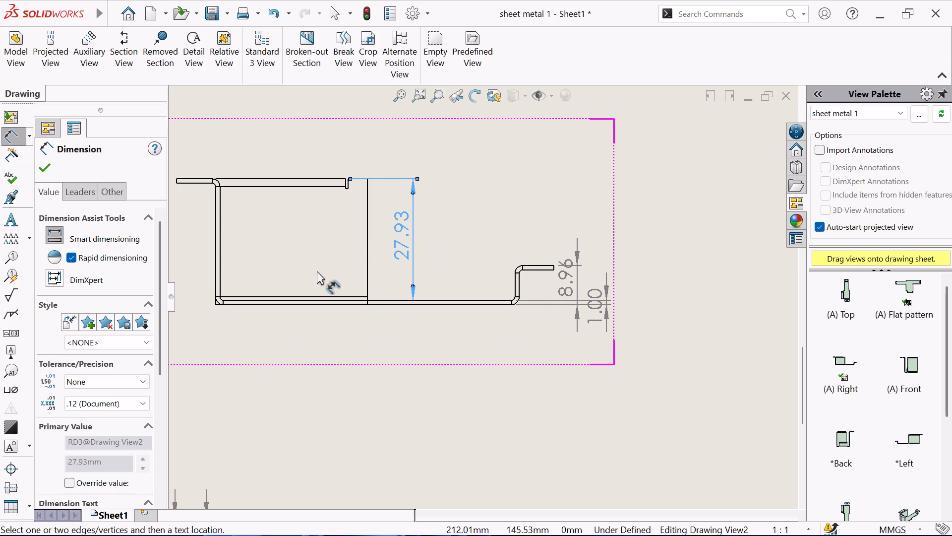
Dimension the upper flange's horizontal length from its free end to the tall wall's outer edge, placing the dimension above the flange.
scroll(272, 245, "up", 2)
scroll(255, 231, "down", 4)
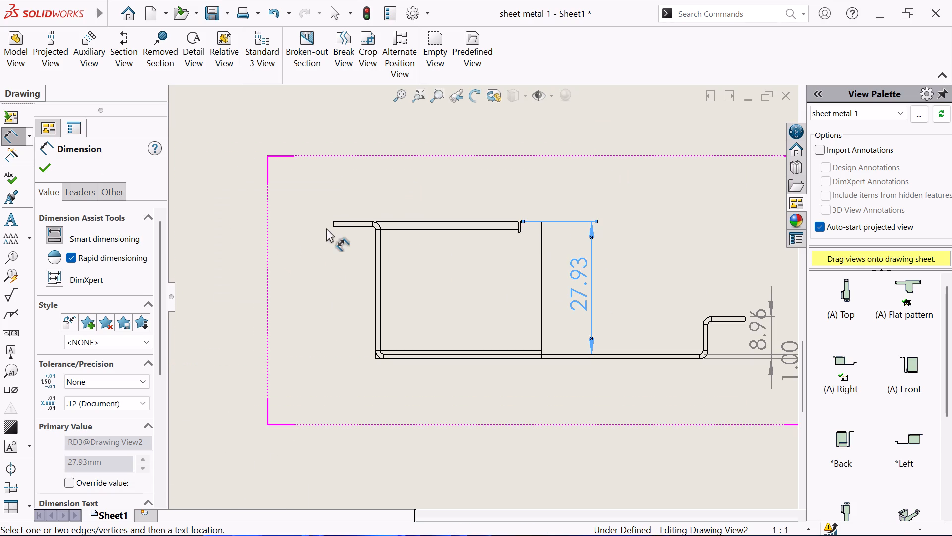
left_click(331, 222)
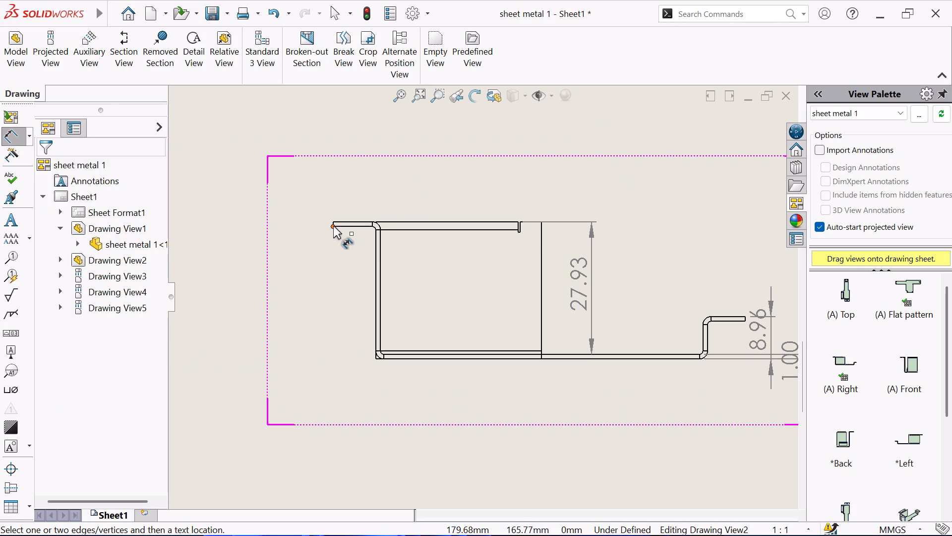
left_click(332, 226)
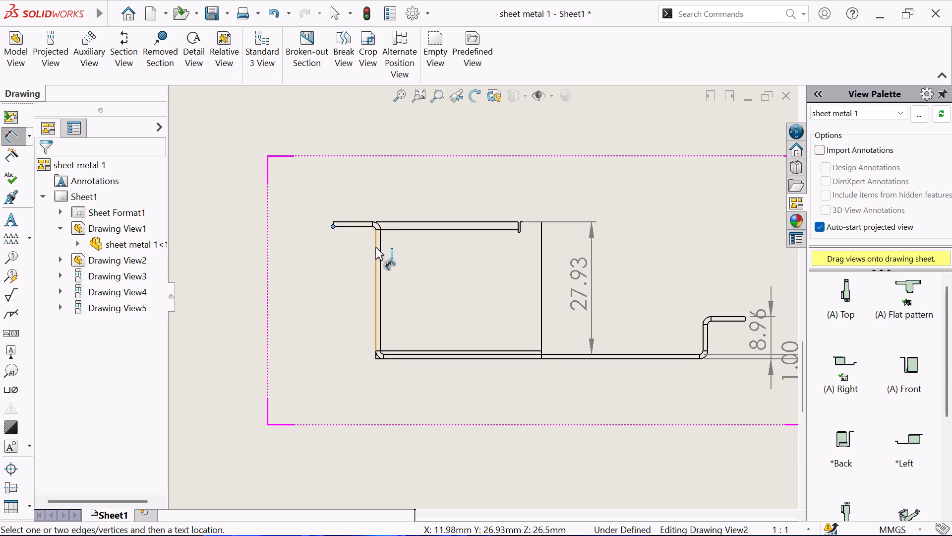
left_click(375, 249)
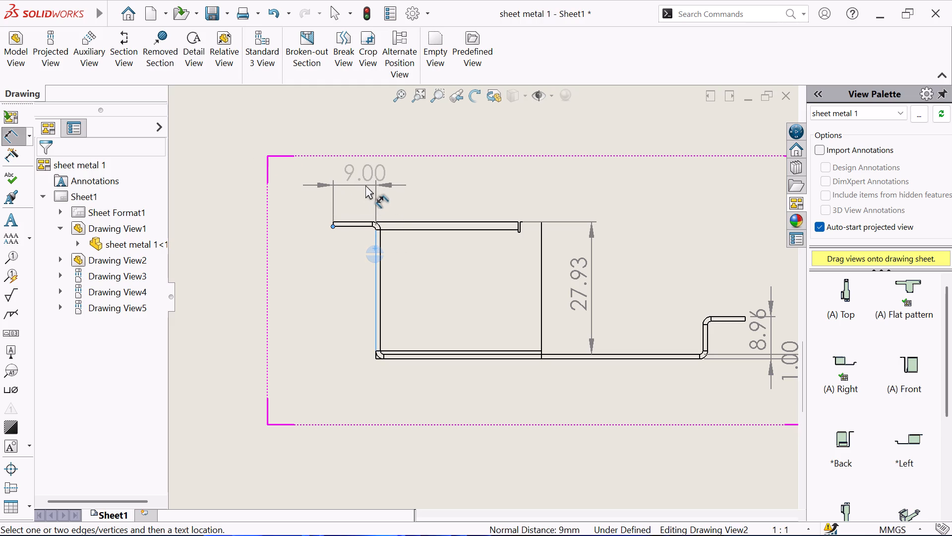
left_click(365, 185)
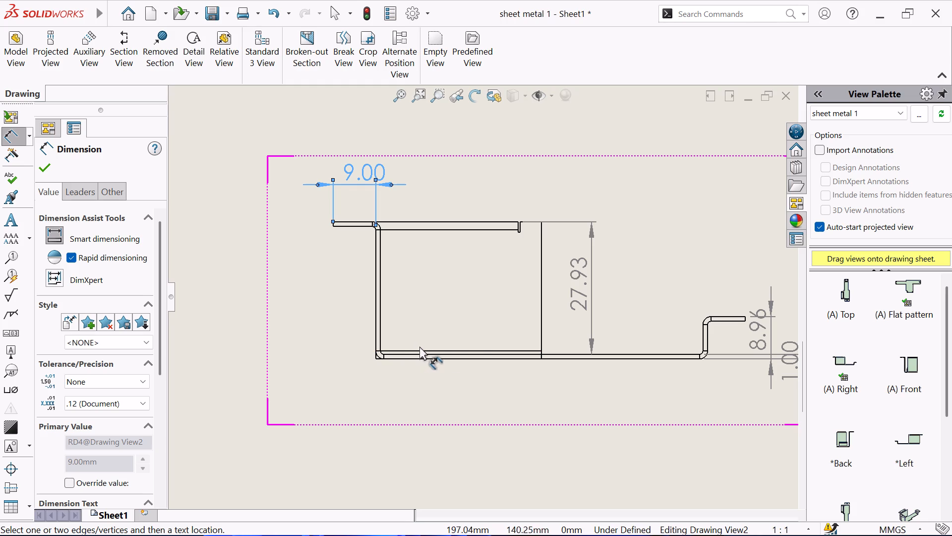
Dimension the small stepped flange's horizontal length from its upright wall's outer edge to its free end, placing the dimension above it.
scroll(569, 344, "up", 2)
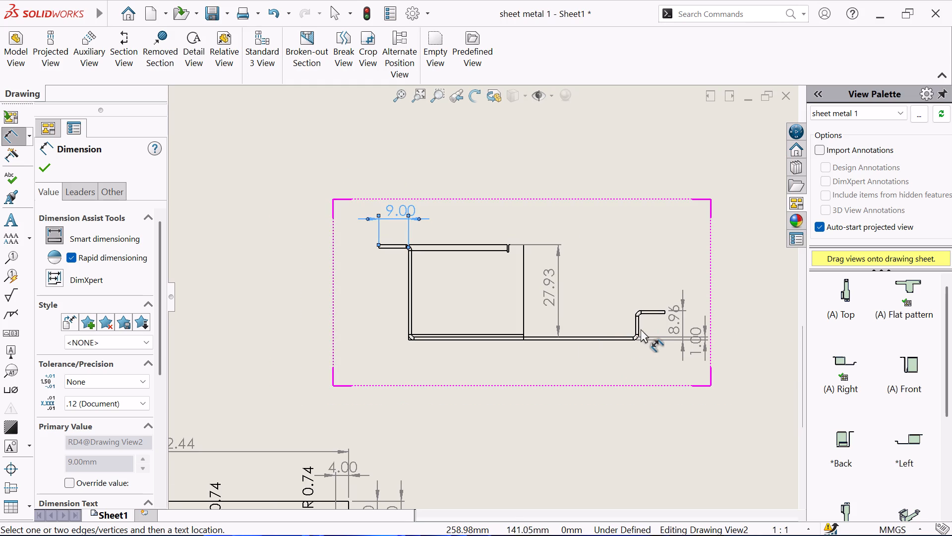
scroll(641, 329, "down", 5)
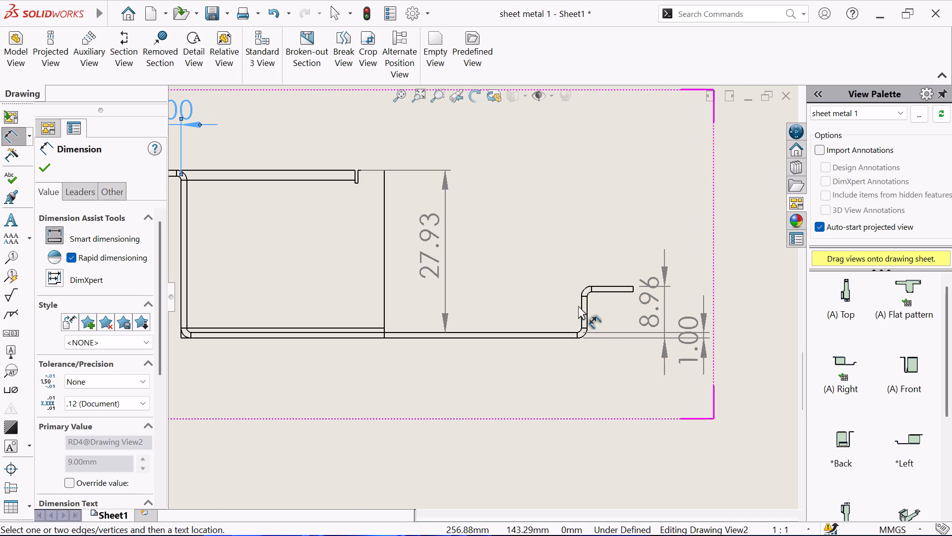
left_click(582, 308)
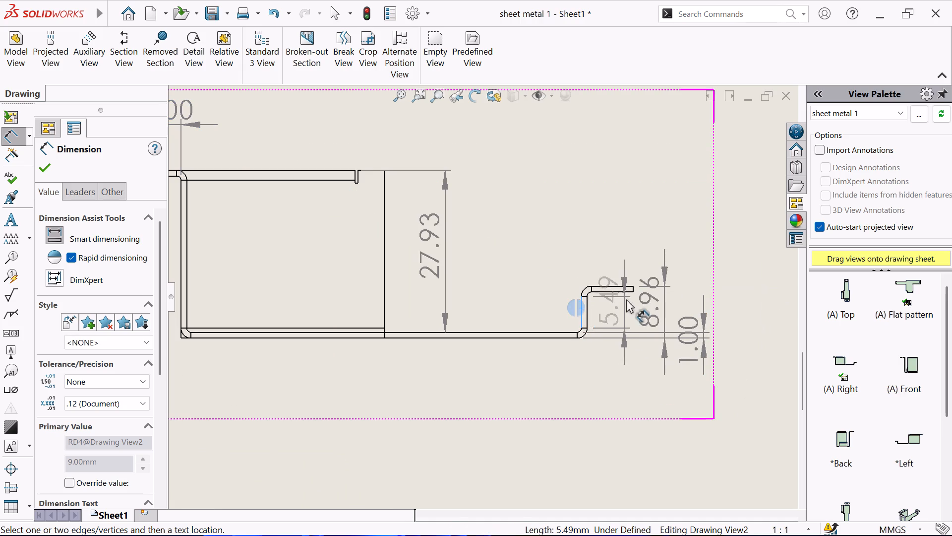
left_click(634, 287)
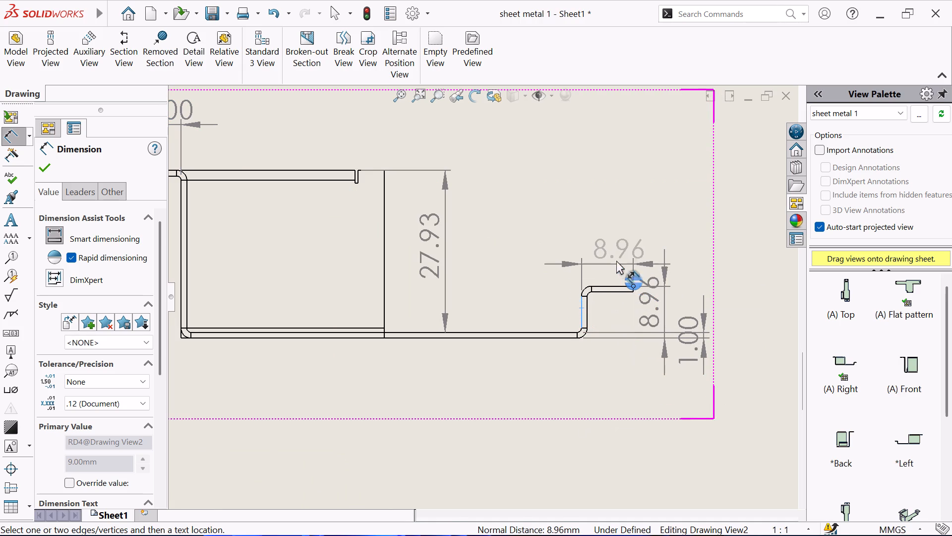
left_click(606, 247)
In the top projected view, dimension the length of the single-hole flange's outer edge, placing the dimension outside the flange.
scroll(606, 257, "up", 5)
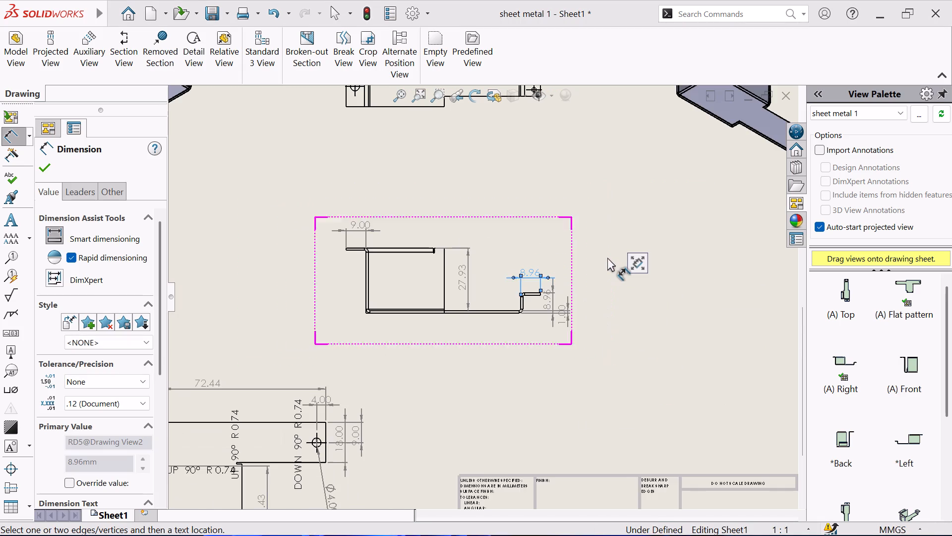
scroll(607, 258, "up", 2)
scroll(479, 130, "down", 2)
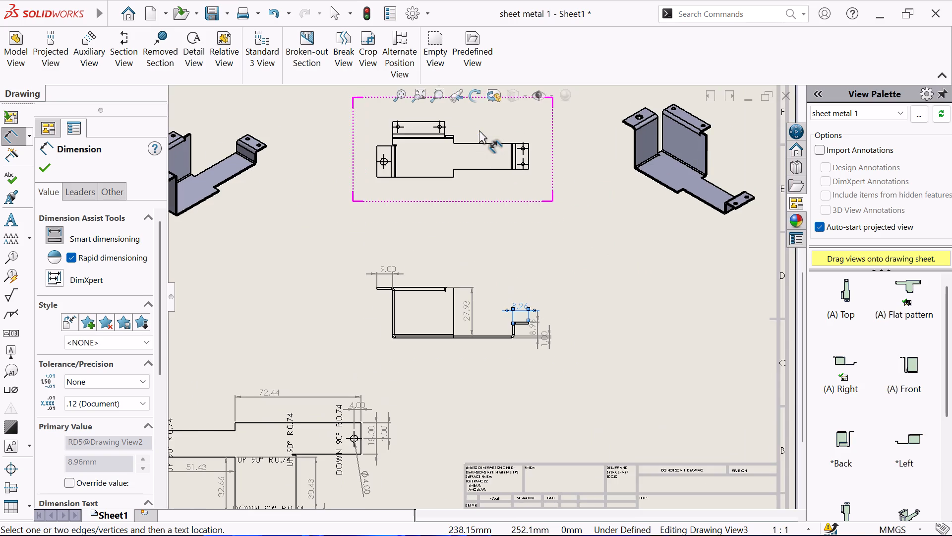
scroll(479, 130, "down", 2)
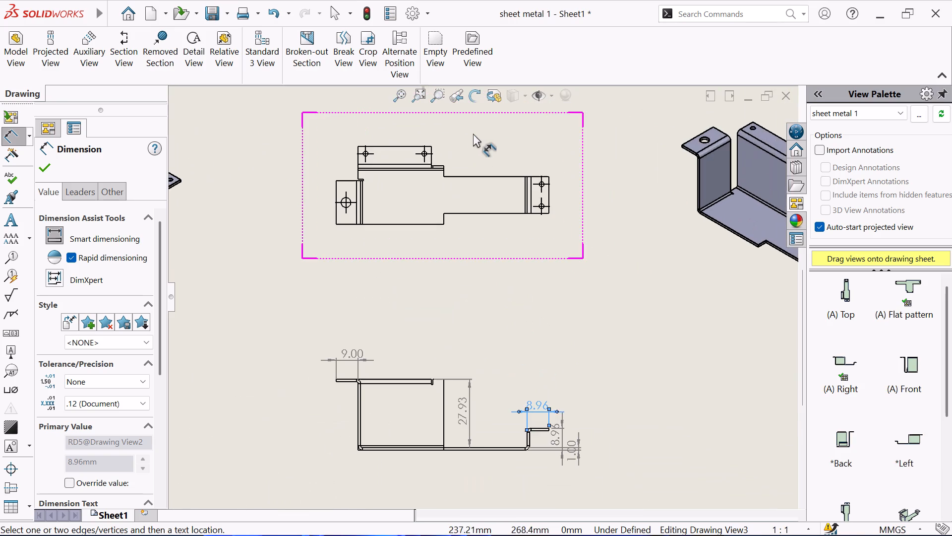
scroll(423, 158, "down", 3)
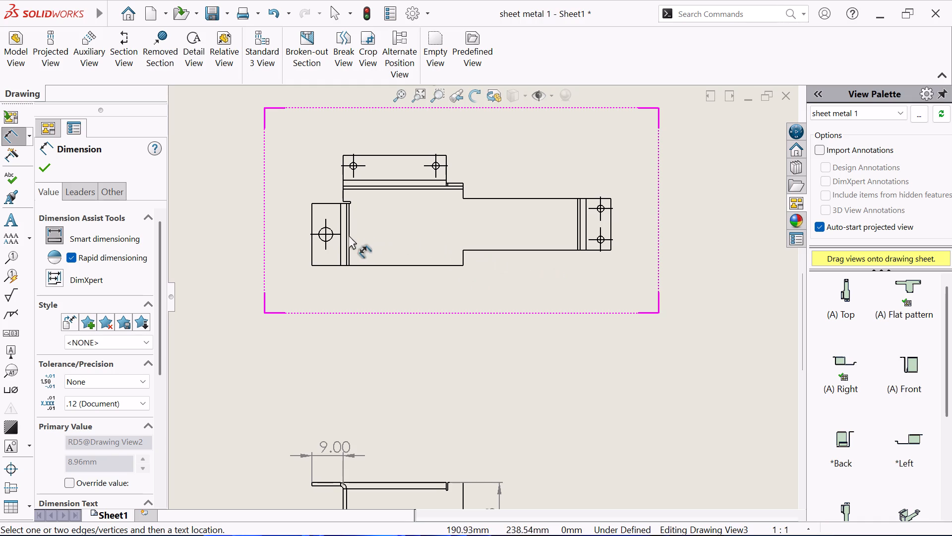
left_click(312, 243)
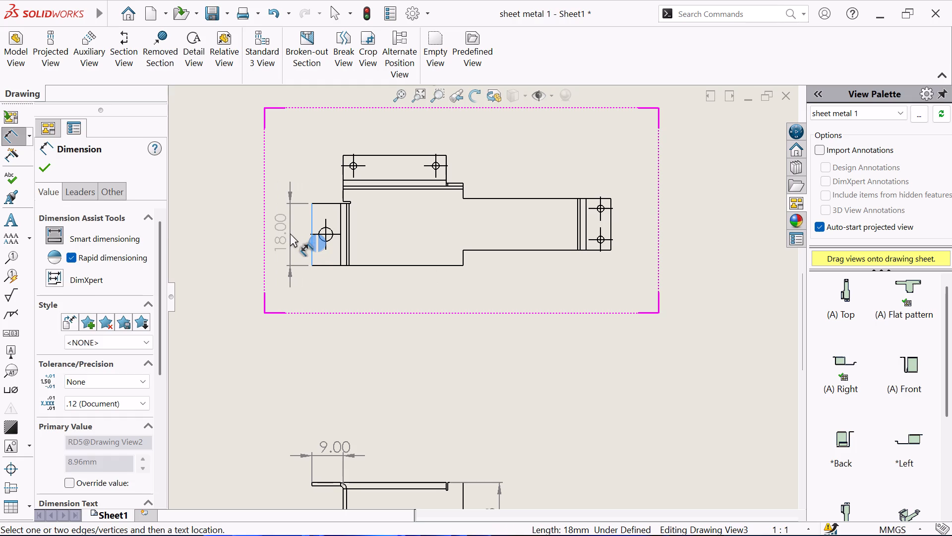
left_click(290, 233)
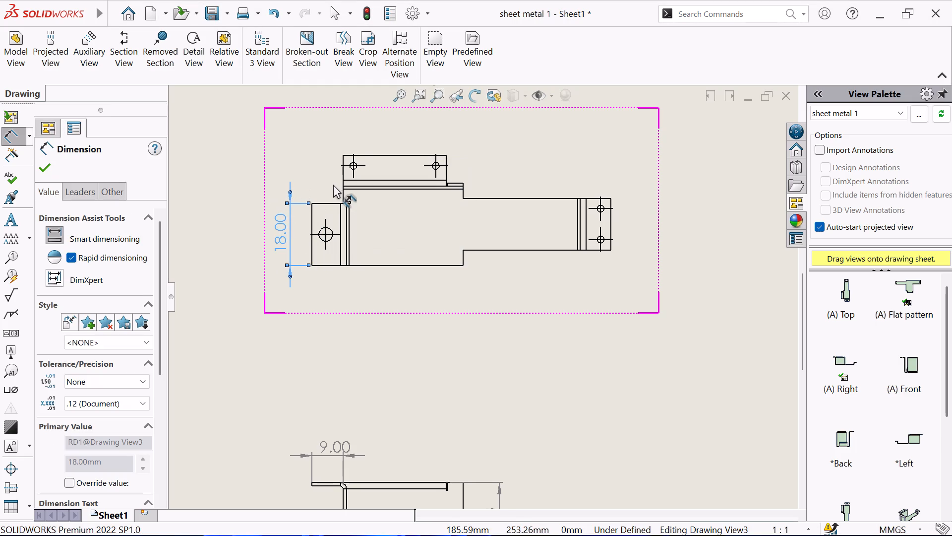
Dimension the vertical distance from the single-hole flange's lower edge to the two-hole upper flange's bend line, placing it outside the 18.00 dimension.
scroll(333, 185, "down", 2)
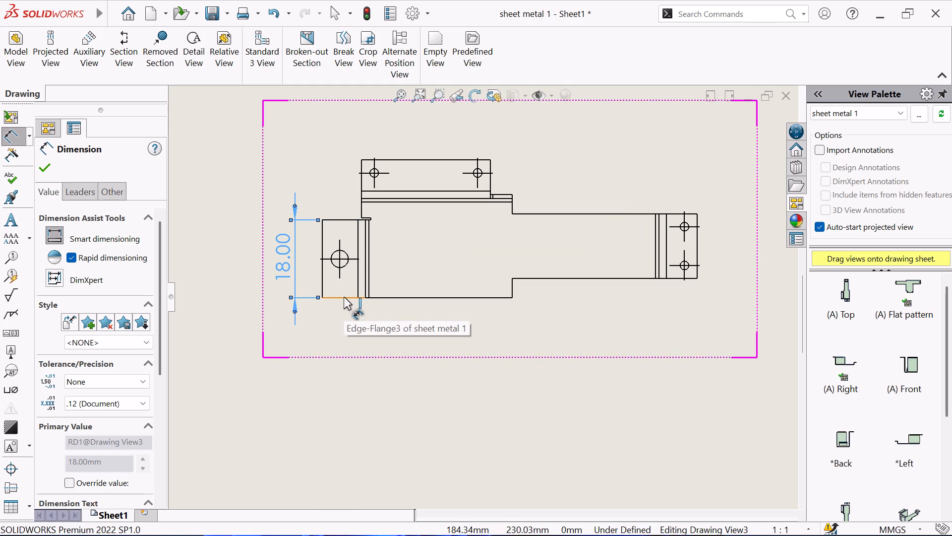
left_click(344, 297)
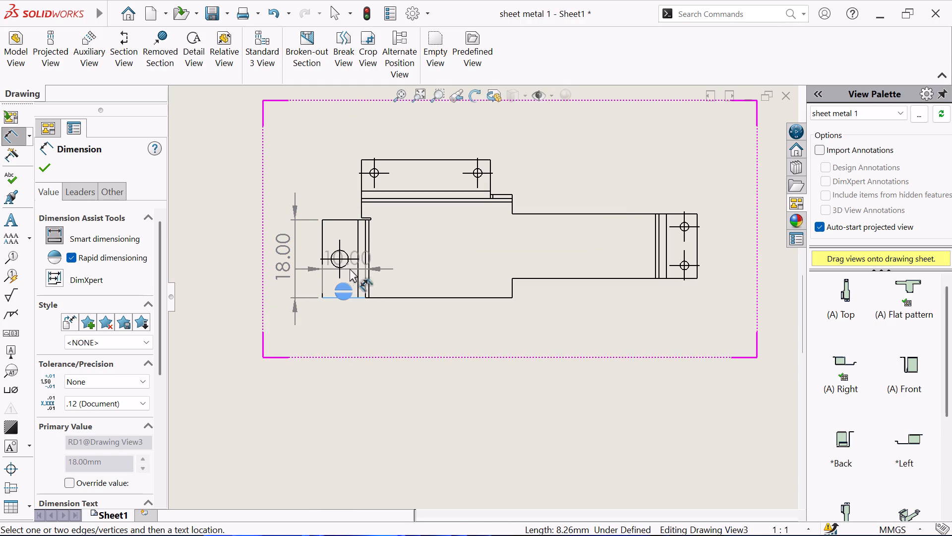
scroll(371, 204, "down", 2)
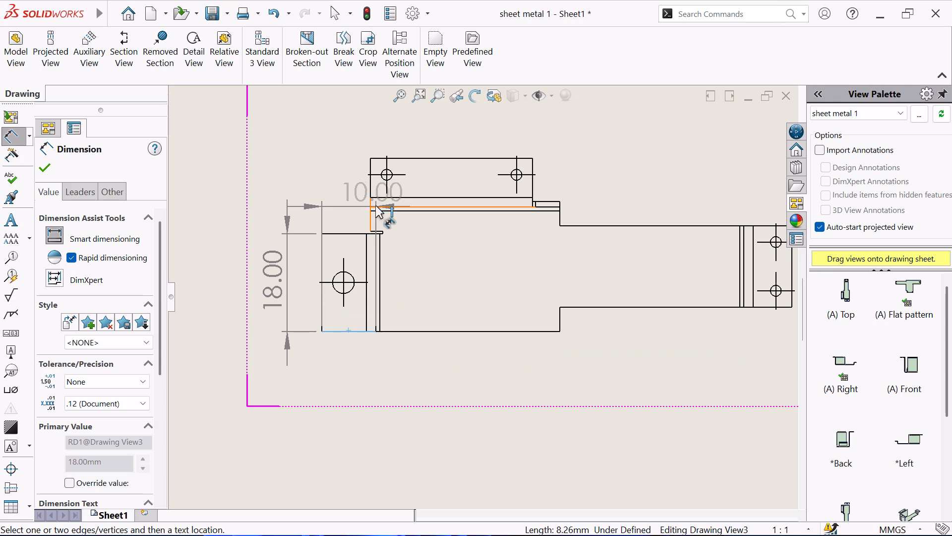
left_click(385, 208)
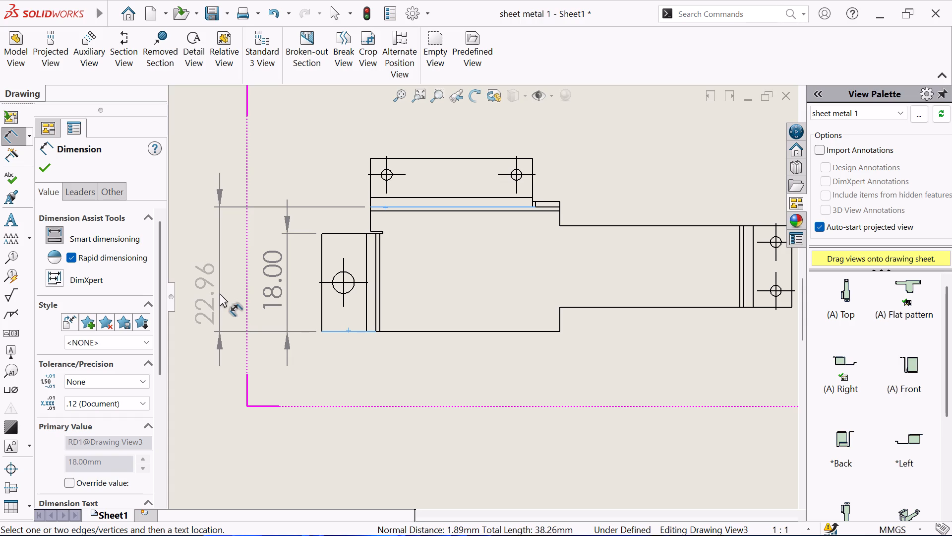
key("Escape")
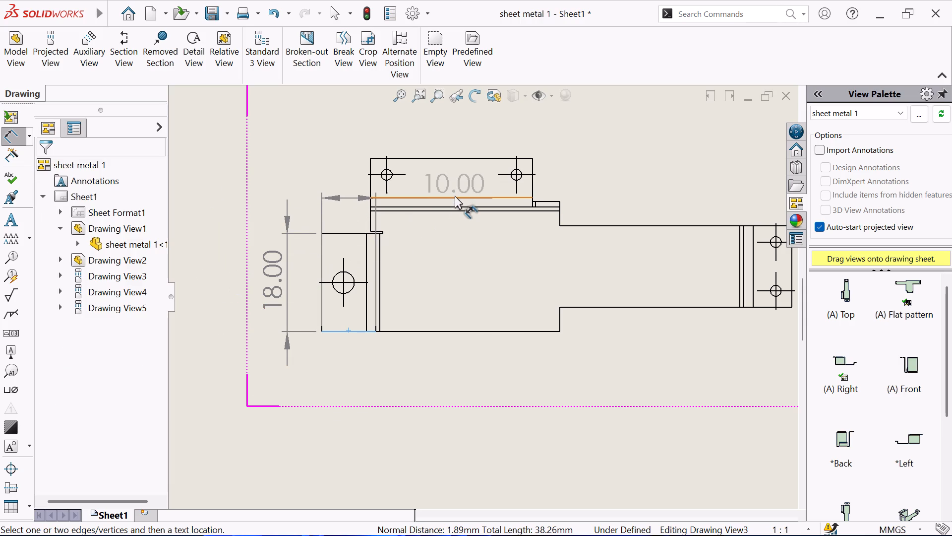
left_click(455, 199)
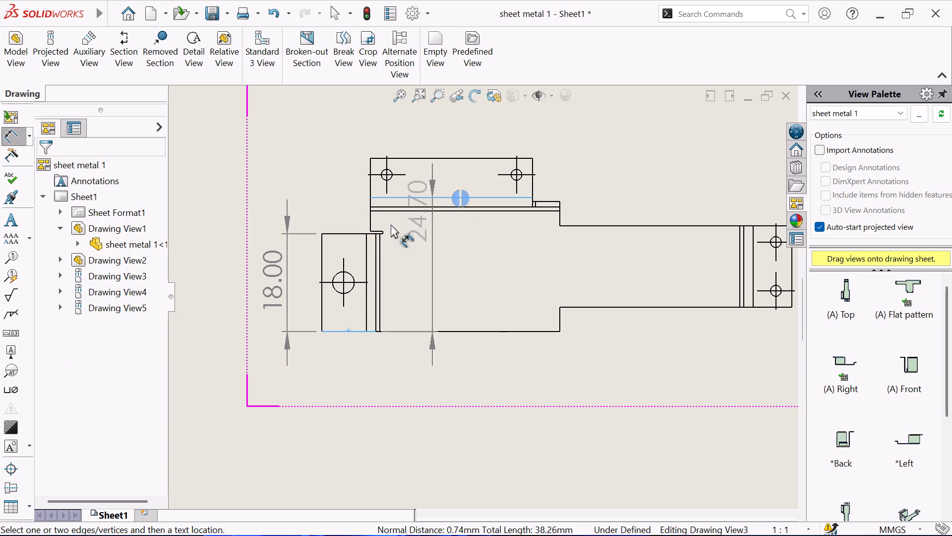
left_click(238, 282)
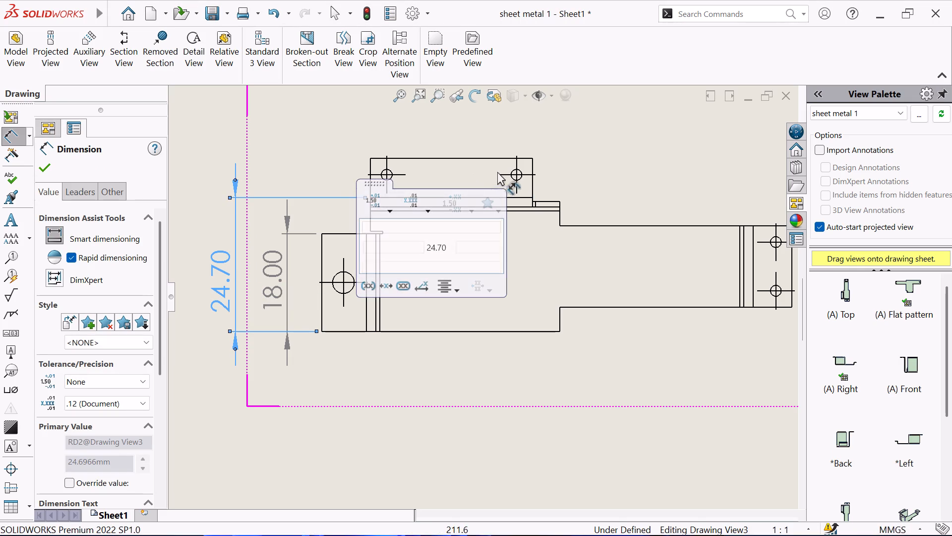
Dimension the centre-to-centre distance between the upper flange's two holes, placing the dimension above the flange.
scroll(540, 178, "down", 3)
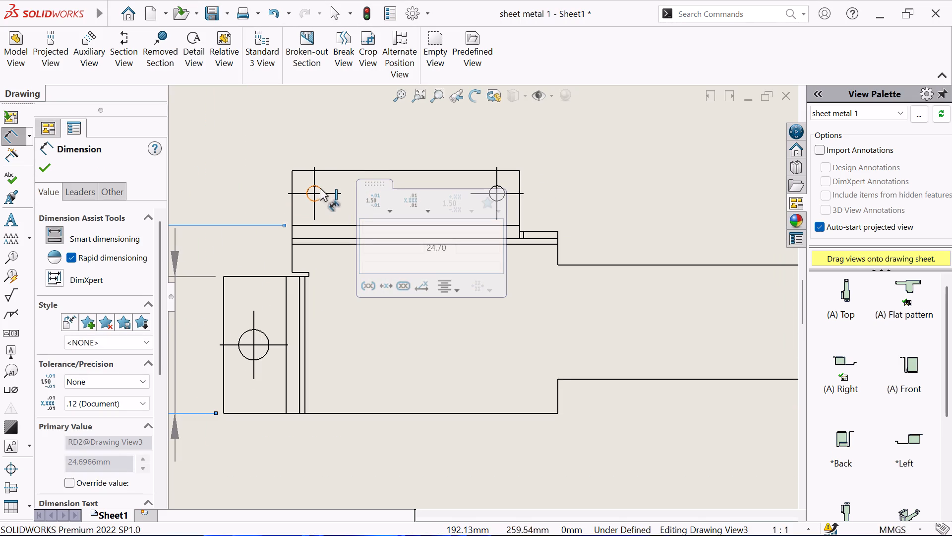
left_click(319, 190)
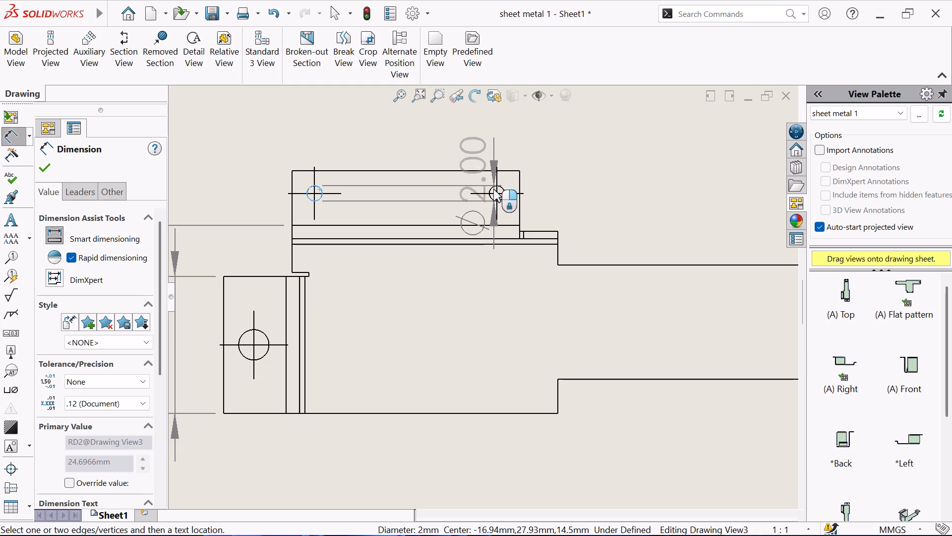
left_click(491, 187)
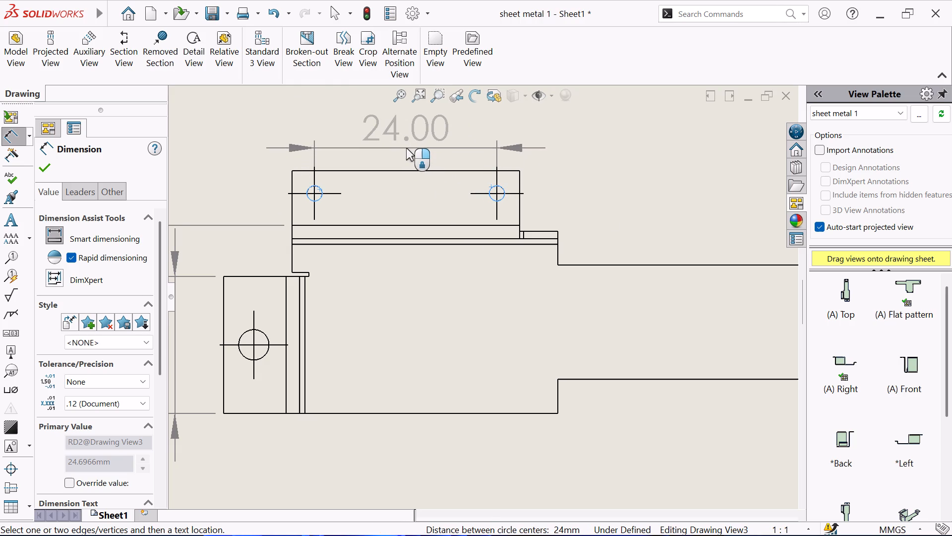
left_click(406, 148)
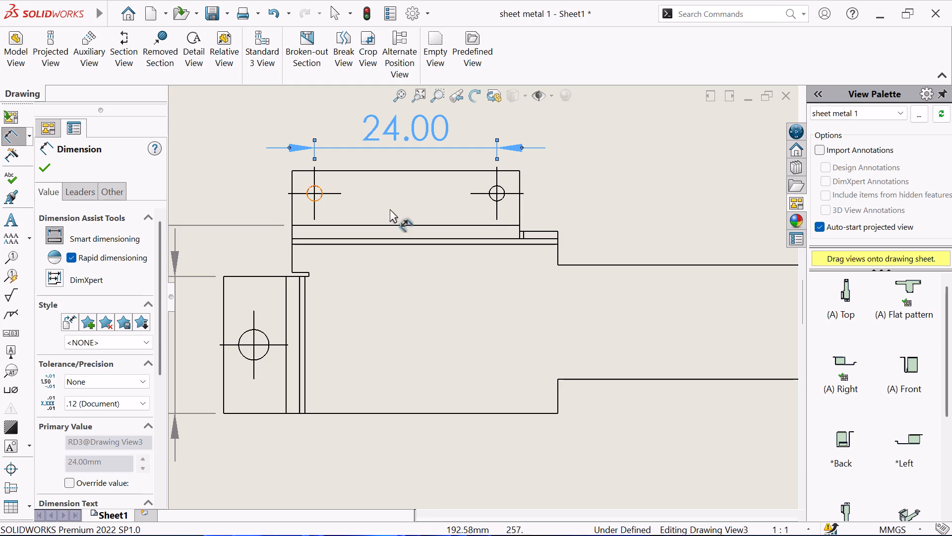
Dimension the vertical distance from the upper flange's right hole to the flange's top edge, placing the dimension beside the flange.
left_click(502, 199)
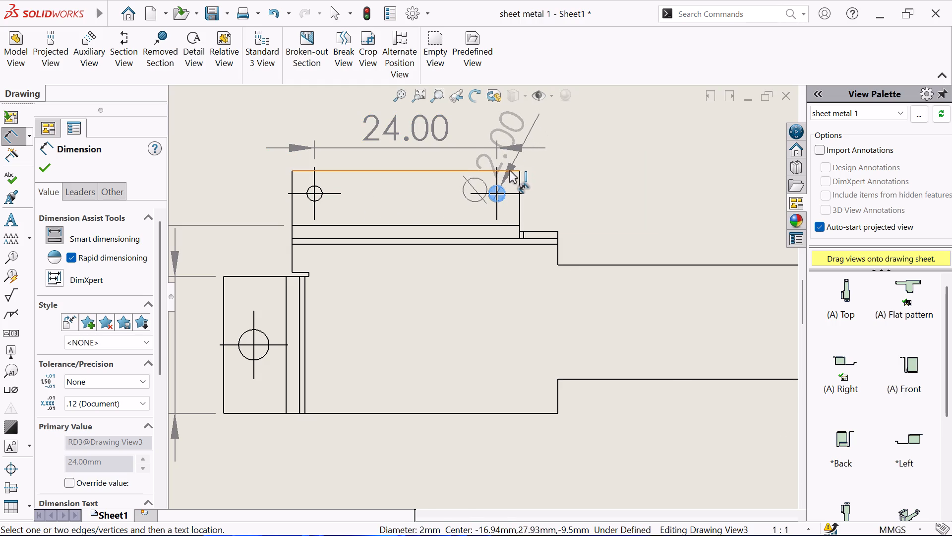
left_click(509, 170)
left_click(641, 184)
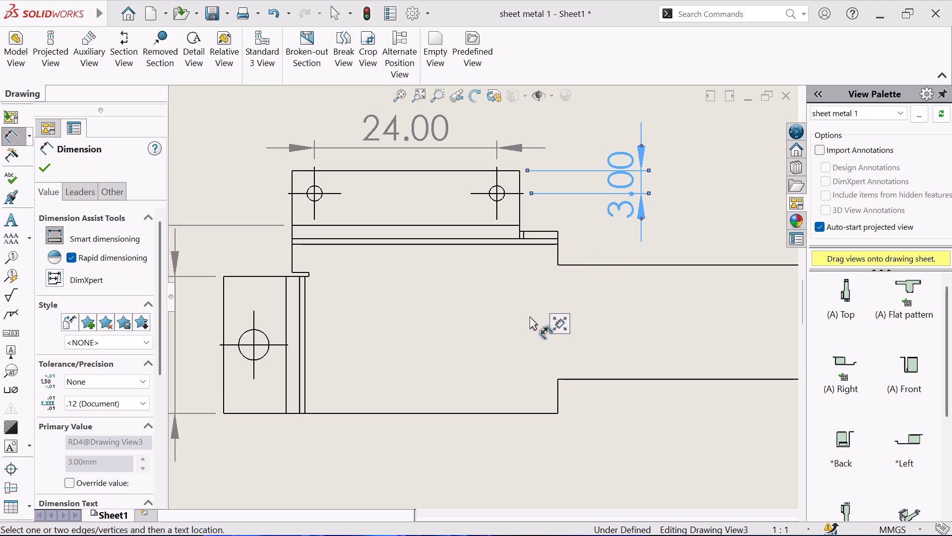
Dimension the horizontal distance from the base's lower step edge to the end flange's bend line, placing the dimension below the arm.
scroll(530, 316, "up", 2)
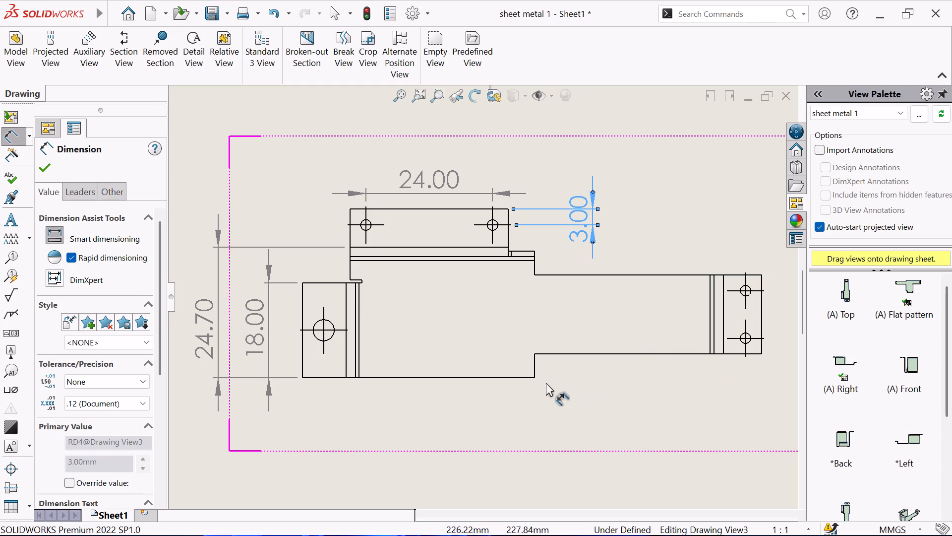
left_click(535, 368)
scroll(716, 369, "down", 2)
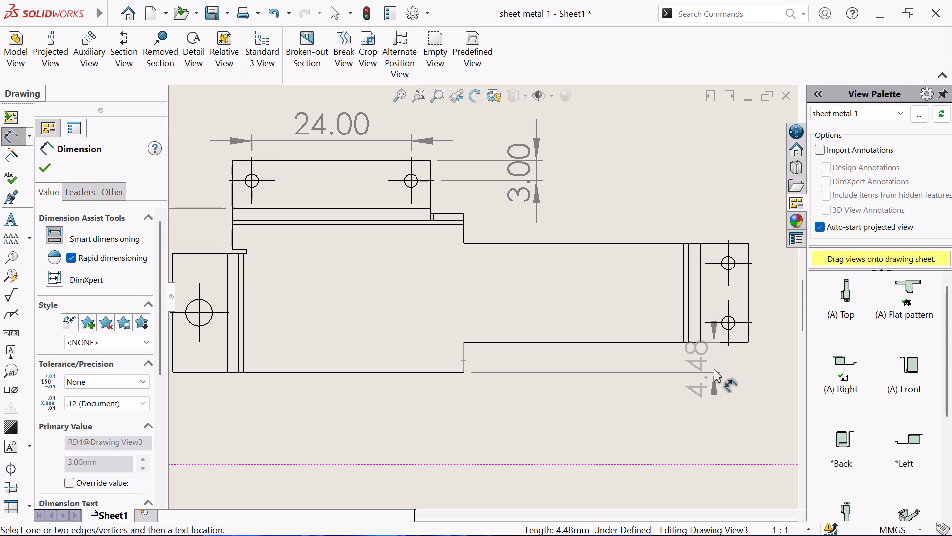
left_click(700, 338)
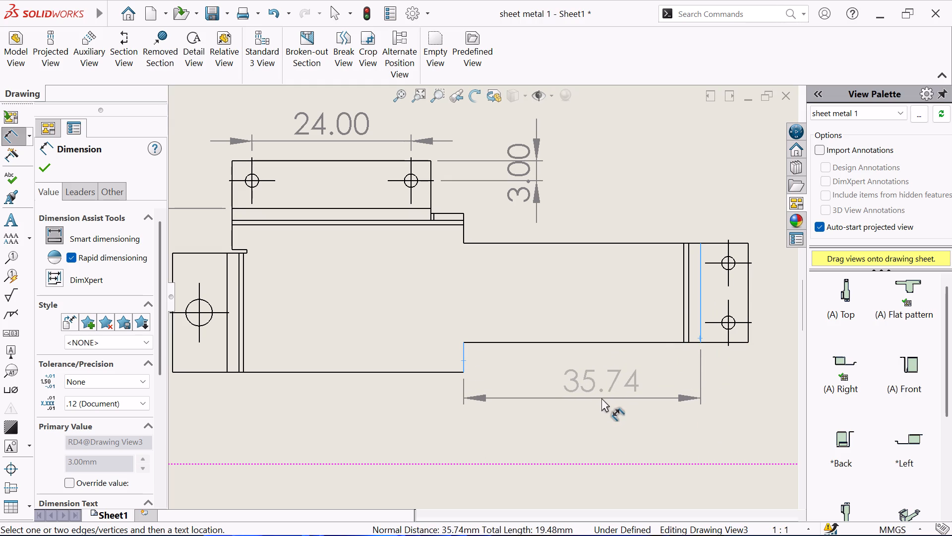
left_click(601, 398)
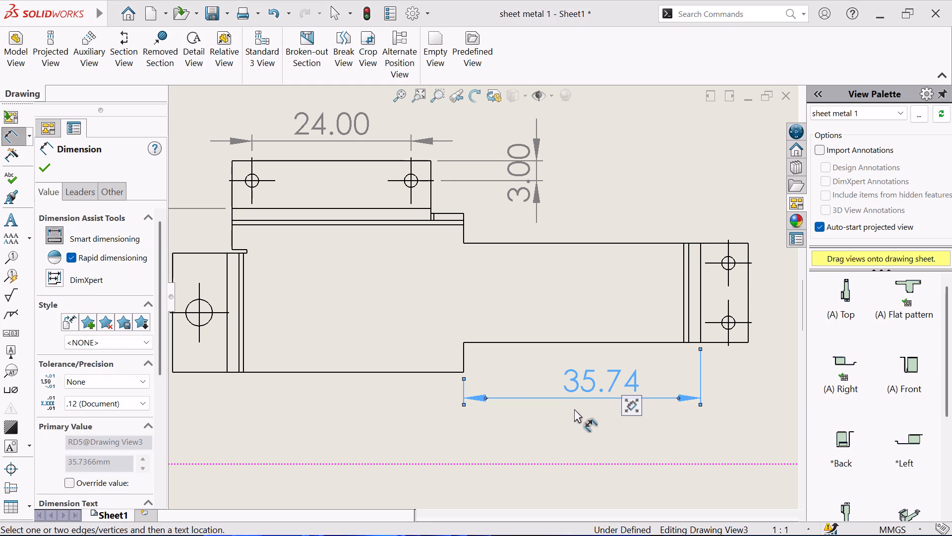
Dimension the horizontal distance from the single-hole flange's bend line to the base's lower step edge, placing the dimension below the base.
scroll(369, 381, "up", 2)
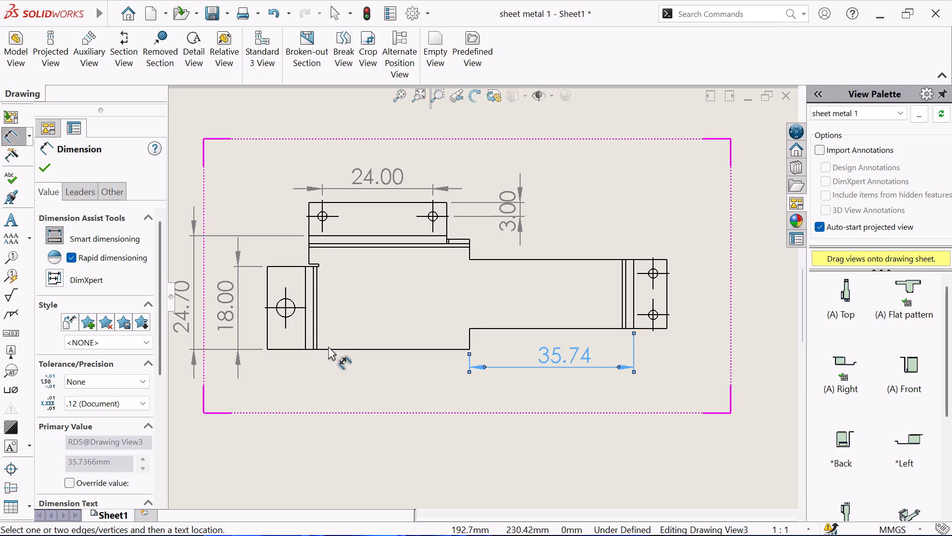
left_click(306, 321)
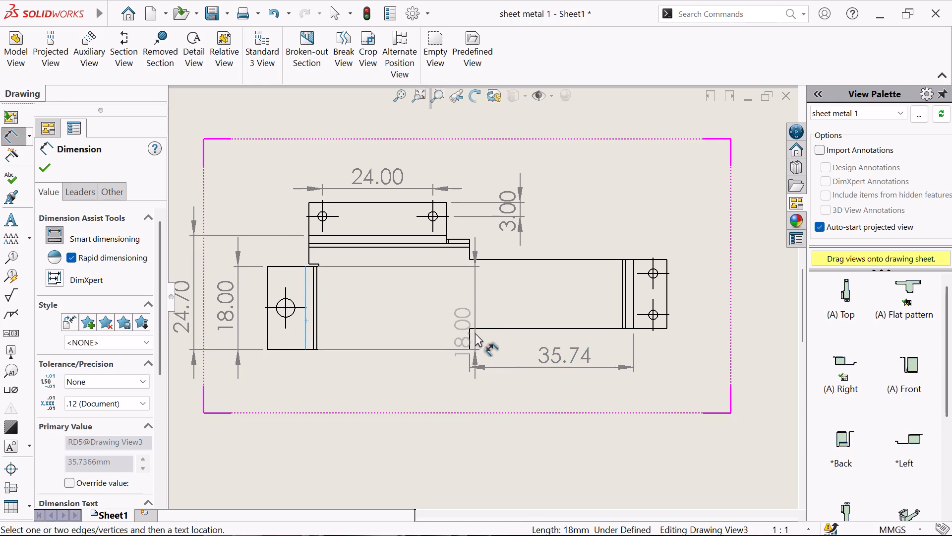
left_click(471, 334)
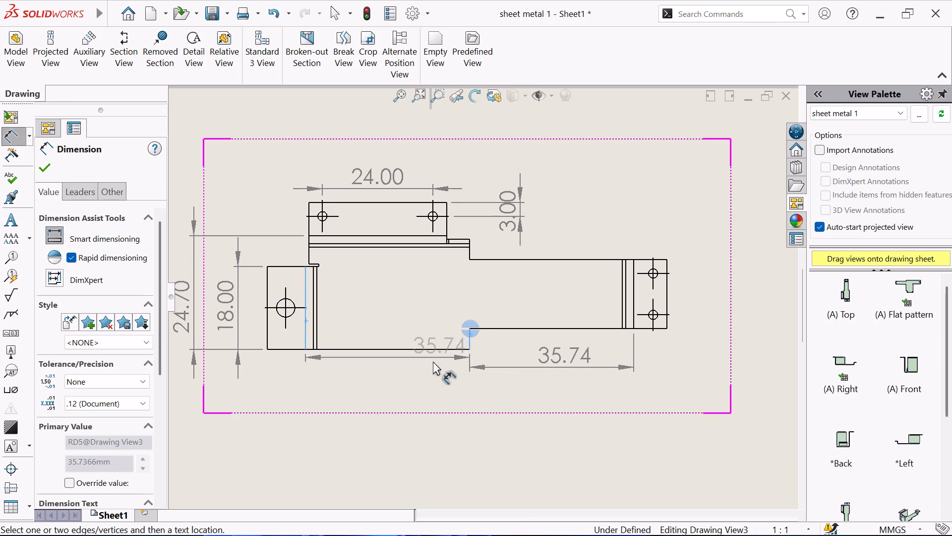
left_click(393, 374)
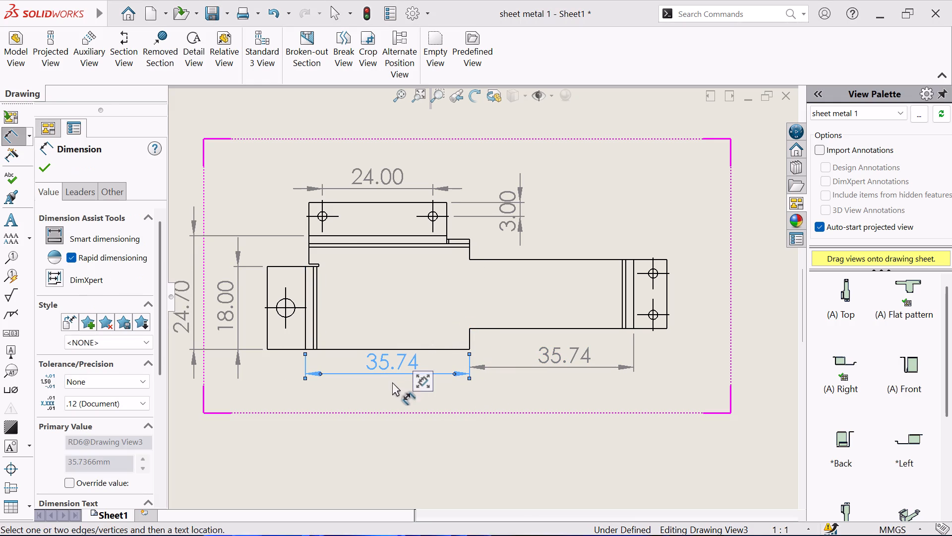
Dimension the length of the two-hole end flange's outer vertical edge, placing the dimension outside the flange.
scroll(434, 335, "up", 2)
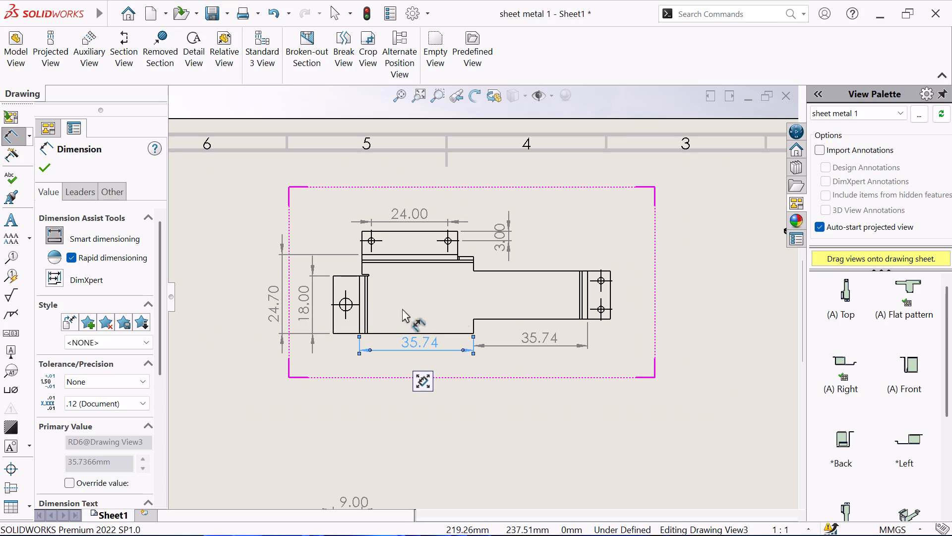
scroll(369, 309, "down", 2)
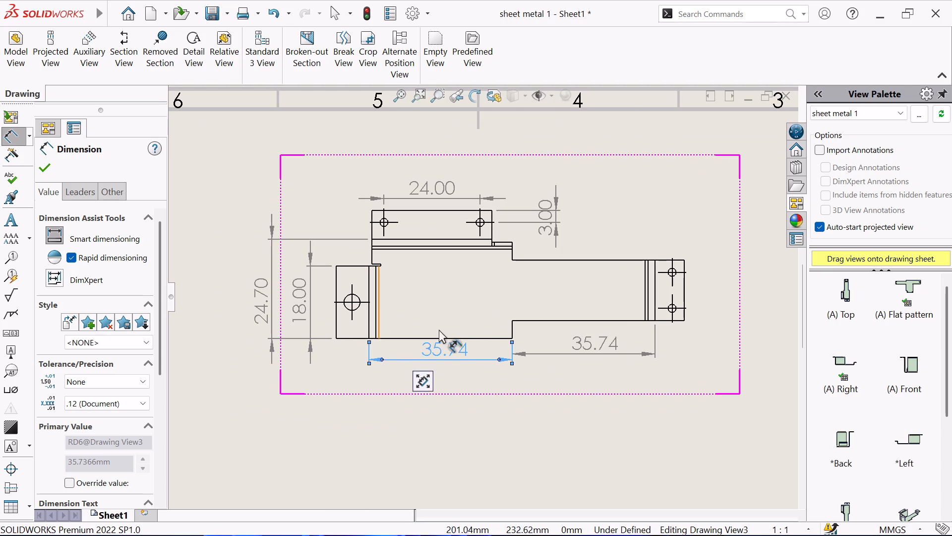
left_click(684, 289)
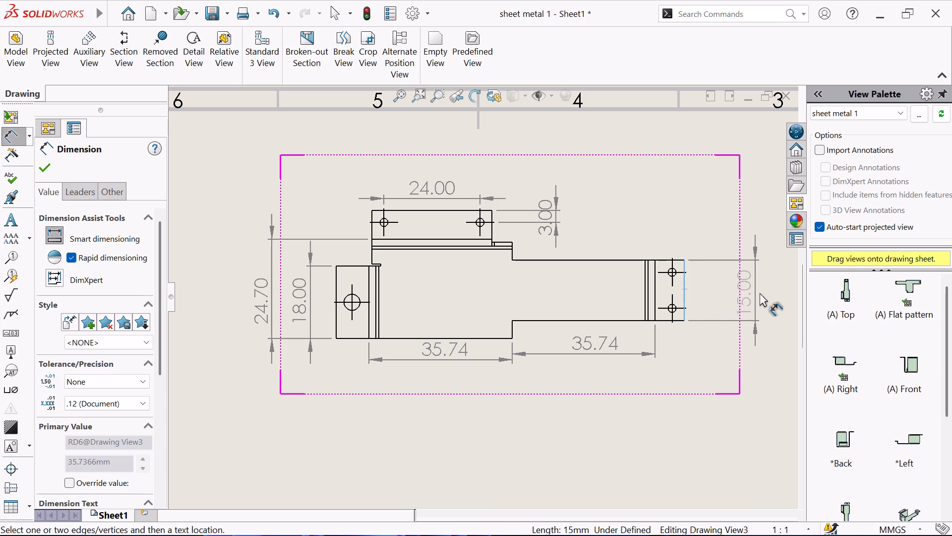
left_click(760, 293)
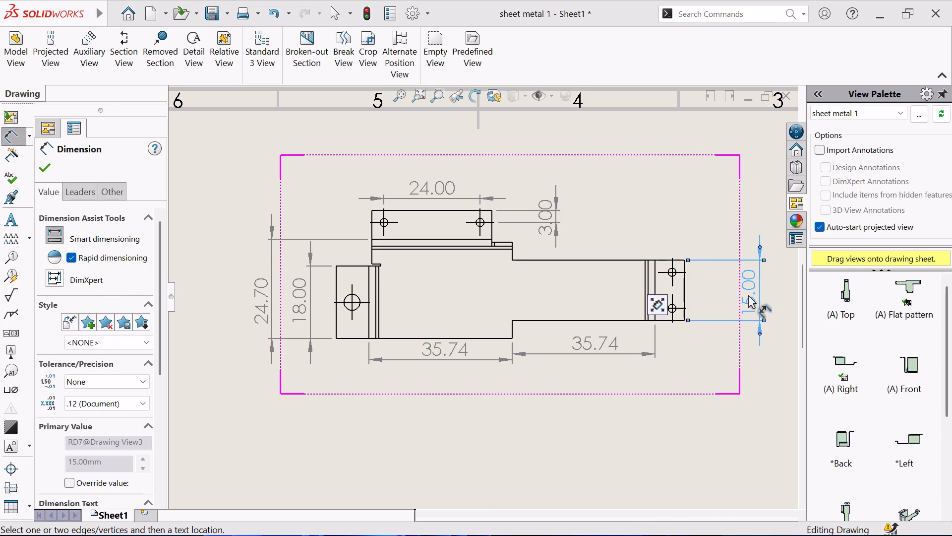
Dimension the horizontal distance from the end flange's upper hole to its outer edge, placing it above the flange, and finish dimensioning.
scroll(678, 279, "down", 4)
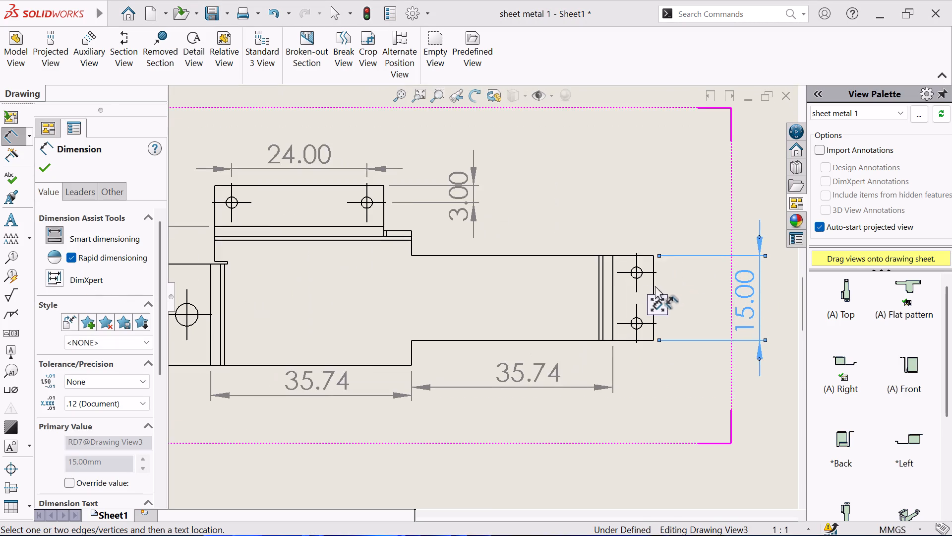
scroll(634, 286, "down", 2)
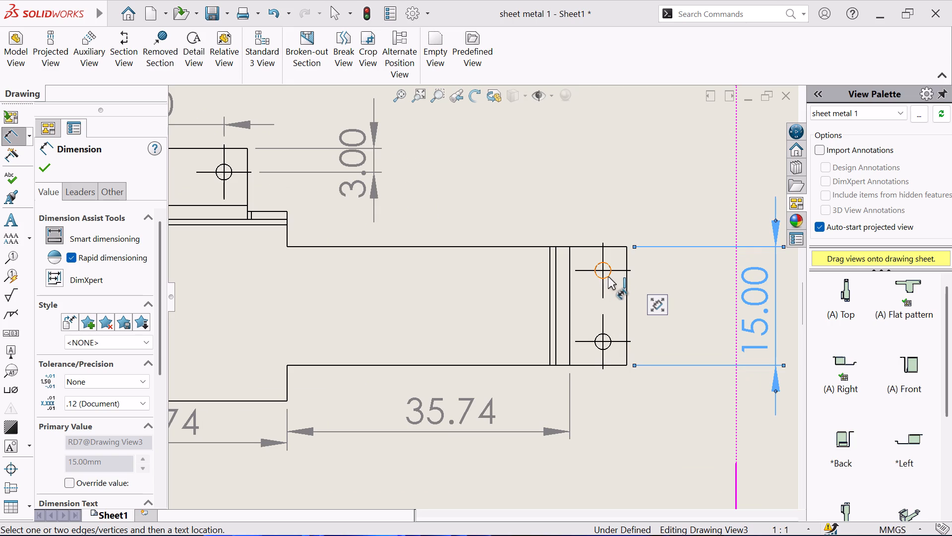
left_click(608, 276)
left_click(626, 308)
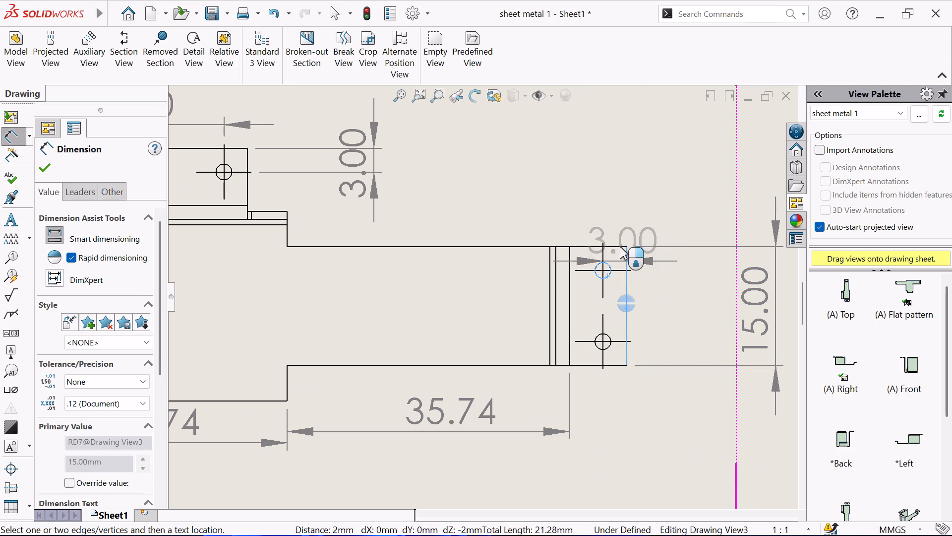
left_click(616, 166)
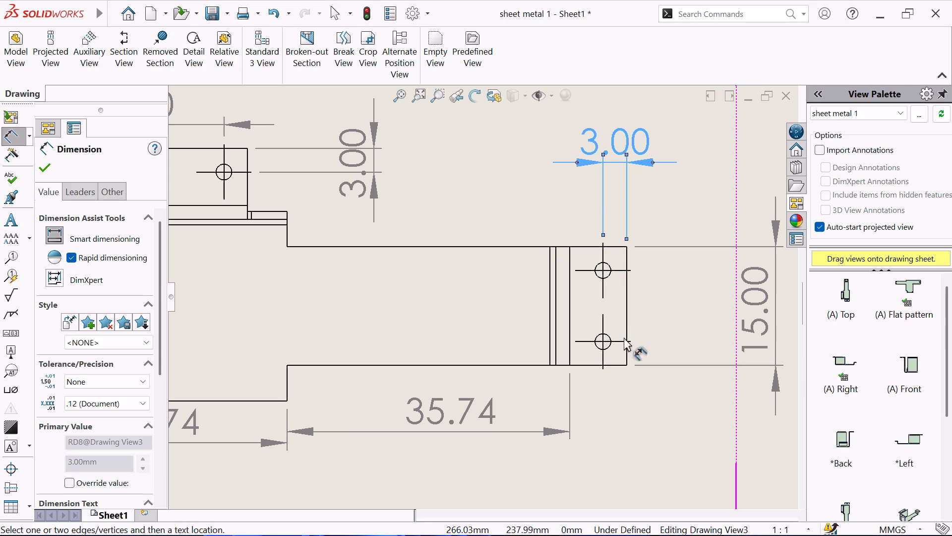
scroll(521, 397, "up", 2)
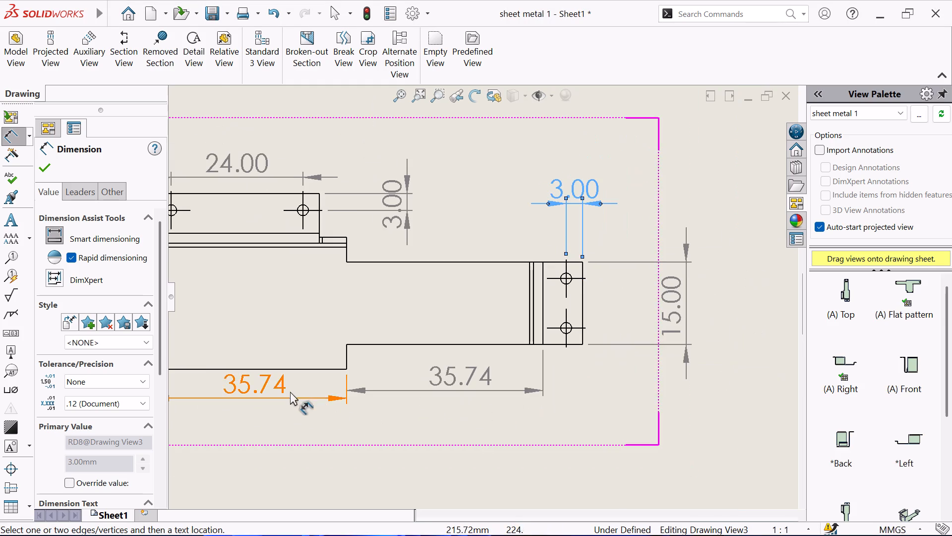
scroll(287, 389, "up", 2)
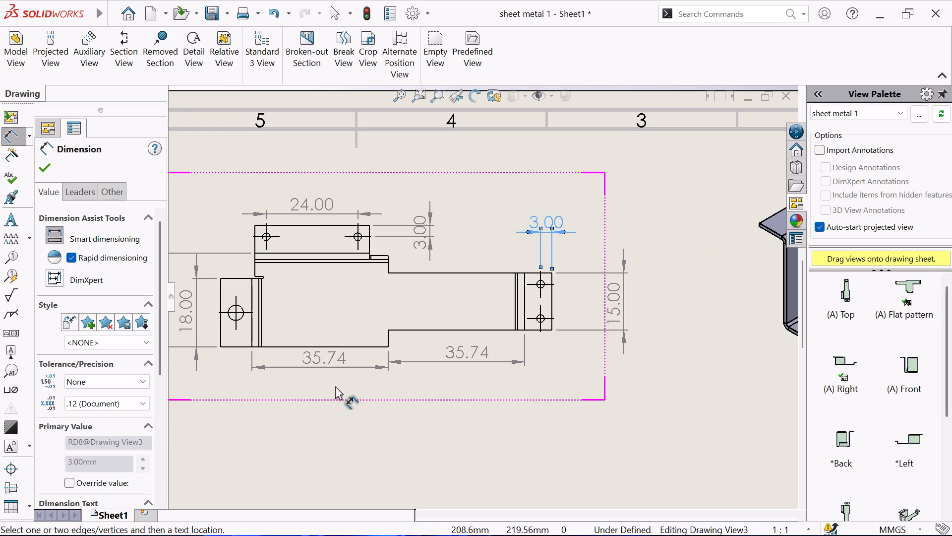
scroll(241, 366, "up", 2)
scroll(306, 325, "down", 2)
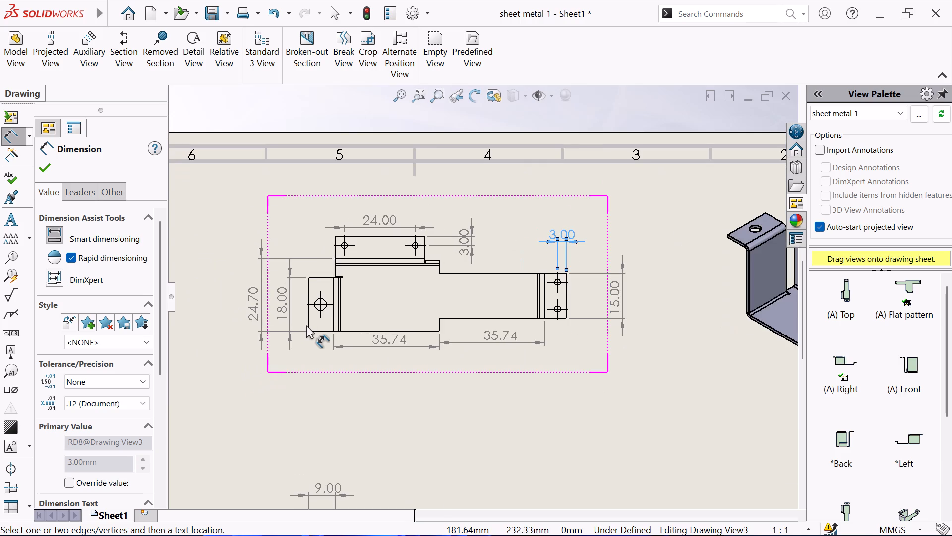
scroll(307, 325, "up", 2)
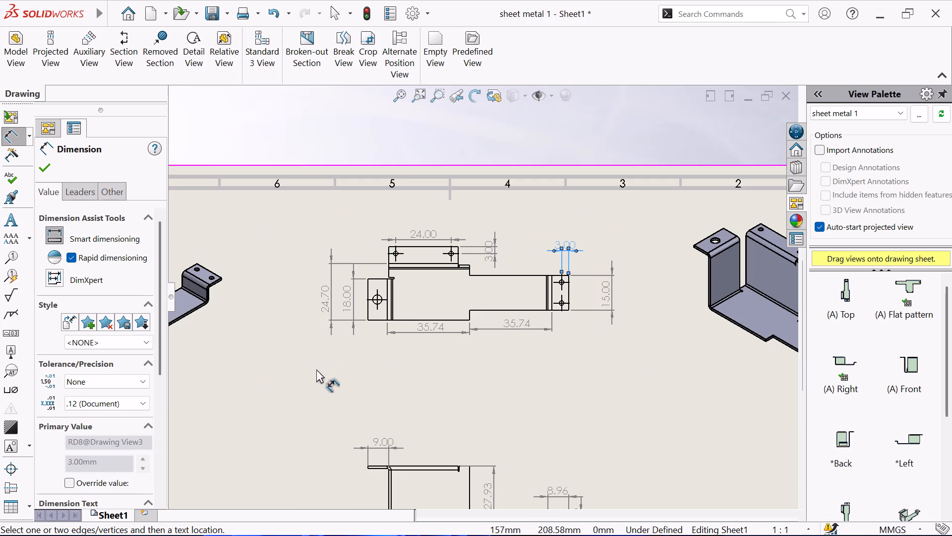
right_click(300, 395)
left_click(378, 314)
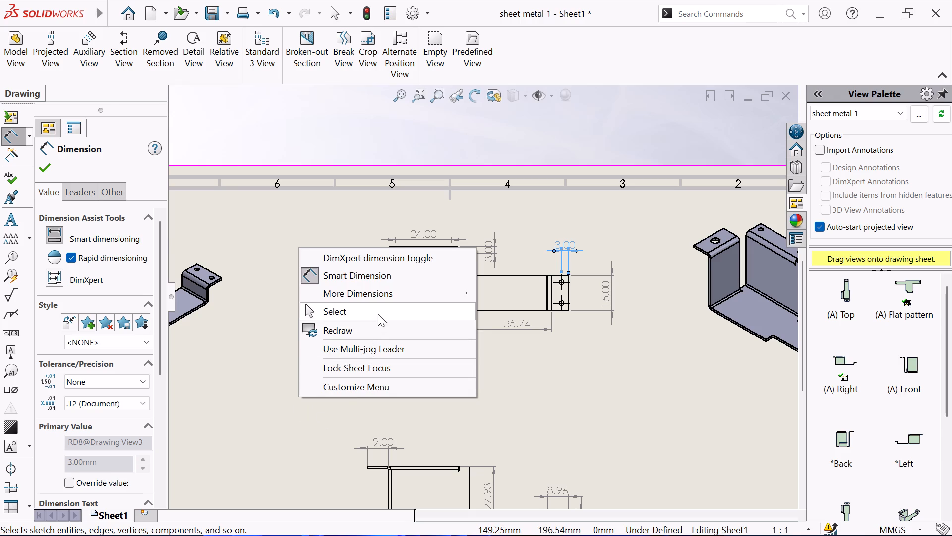
Create a detail view of the relief notch above the single-hole flange with a circle of about 2.4 mm radius, placing it below-left of the parent view.
scroll(474, 291, "down", 6)
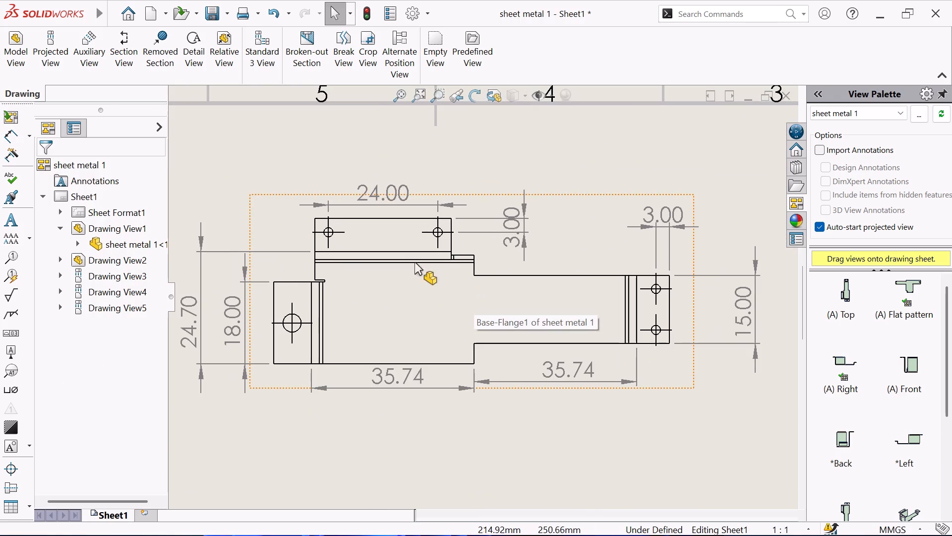
scroll(334, 271, "down", 3)
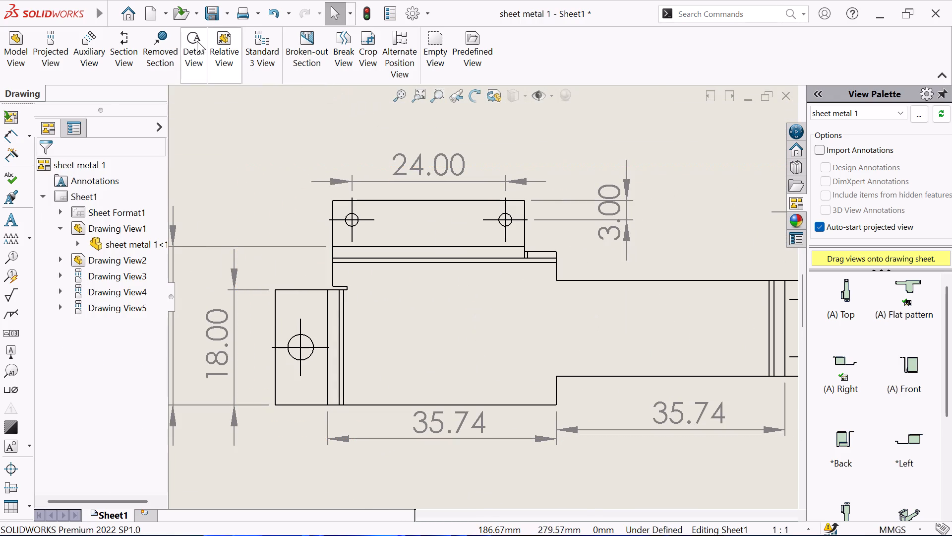
left_click(197, 41)
scroll(363, 308, "down", 3)
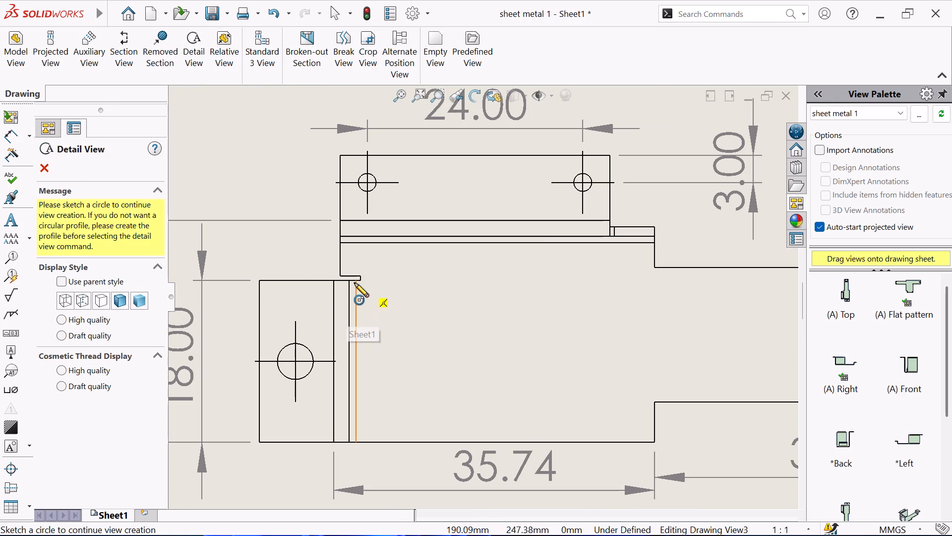
left_click(353, 281)
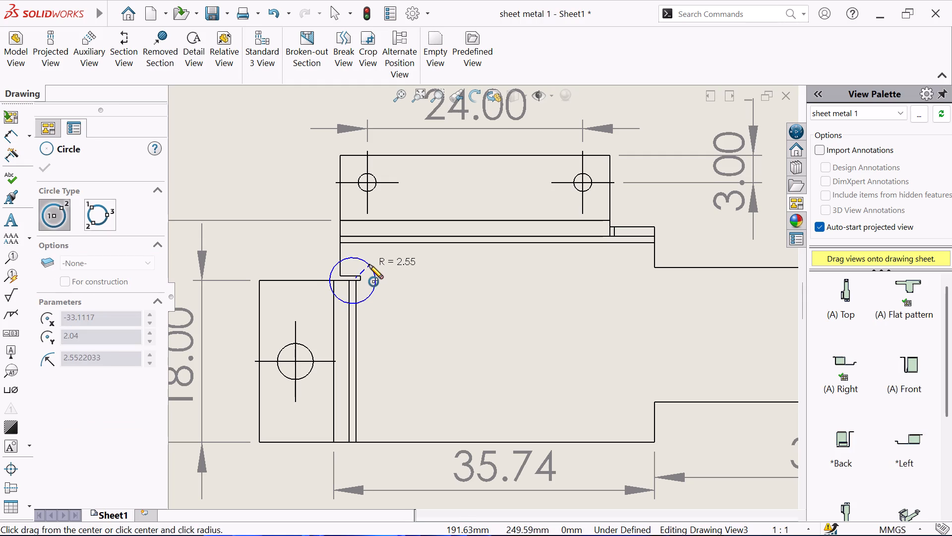
left_click(367, 265)
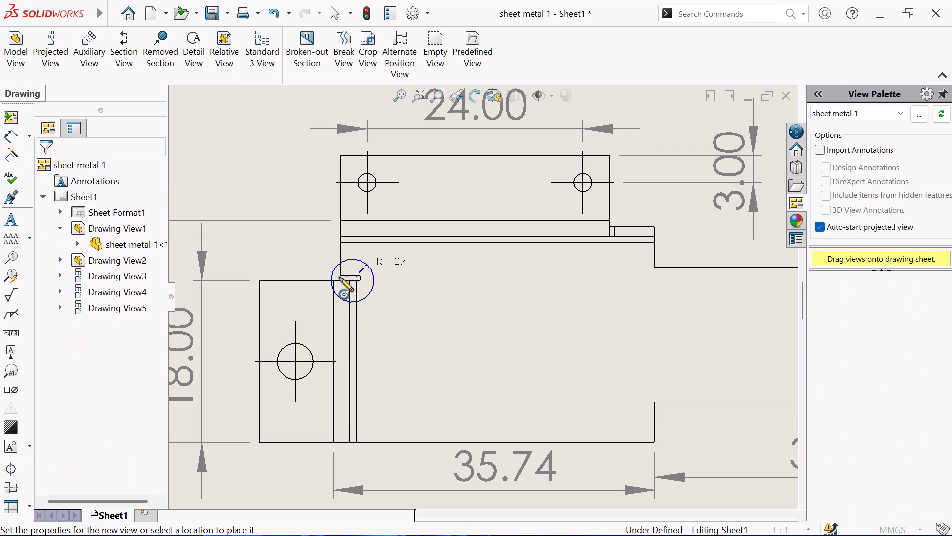
scroll(327, 276, "up", 2)
scroll(319, 227, "up", 5)
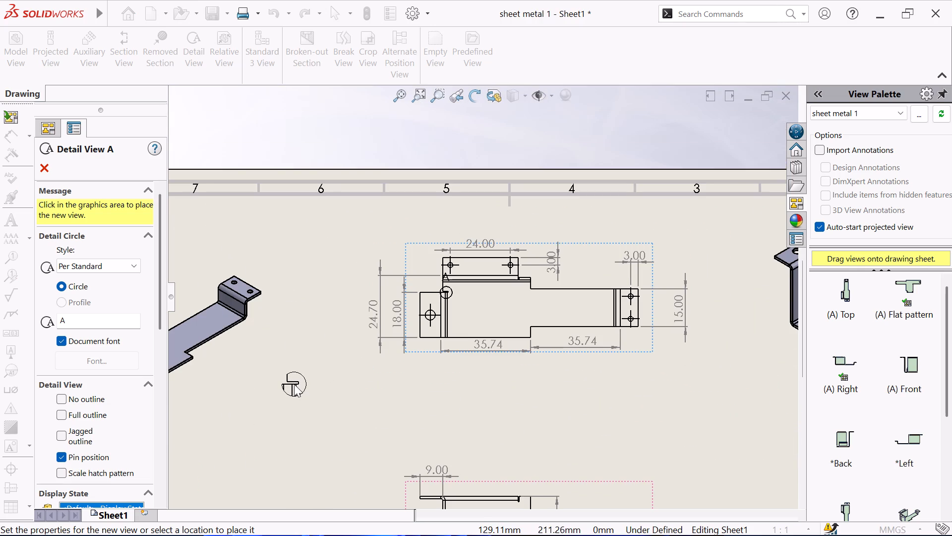
left_click(293, 380)
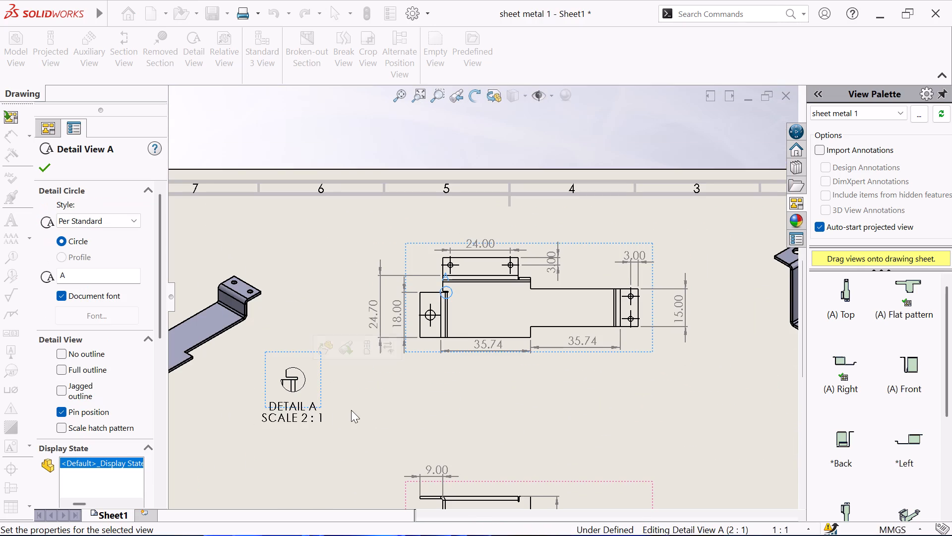
Create a detail view of the relief notch beside the upper flange with a circle of about 1.6 mm radius, placing it below the first detail.
scroll(529, 322, "down", 3)
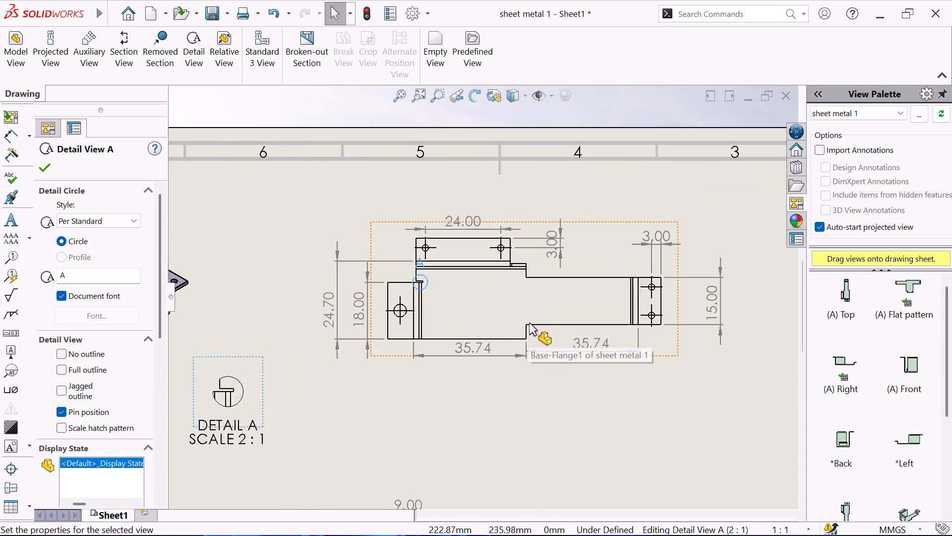
scroll(457, 279, "down", 3)
scroll(531, 268, "down", 7)
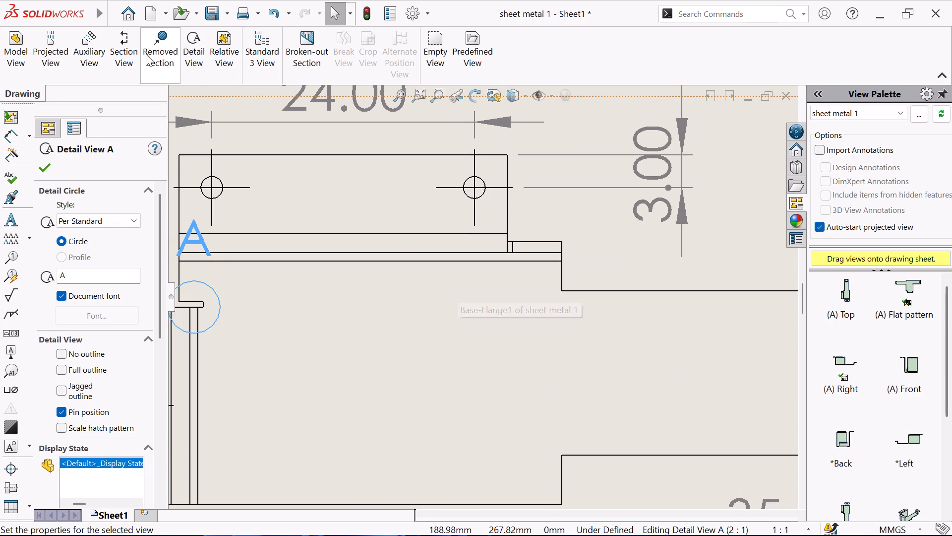
left_click(197, 39)
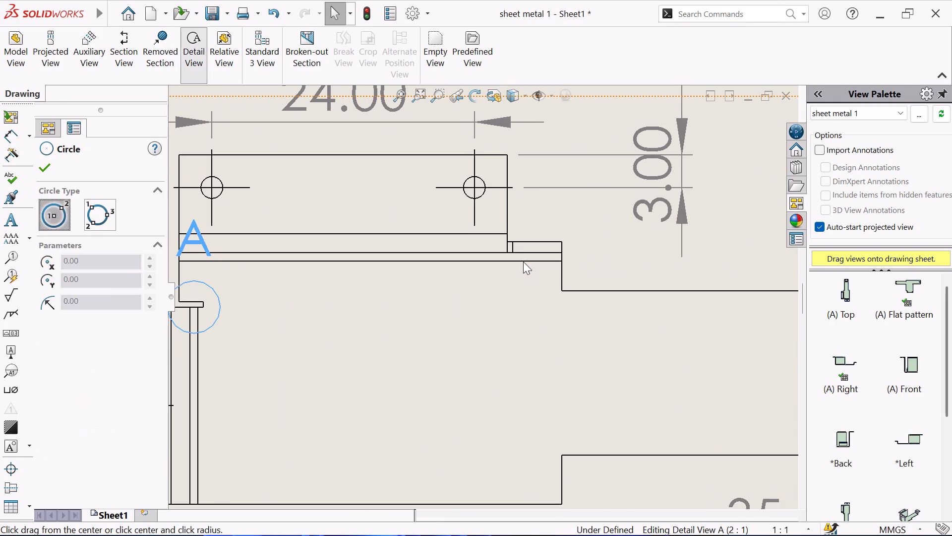
left_click(512, 249)
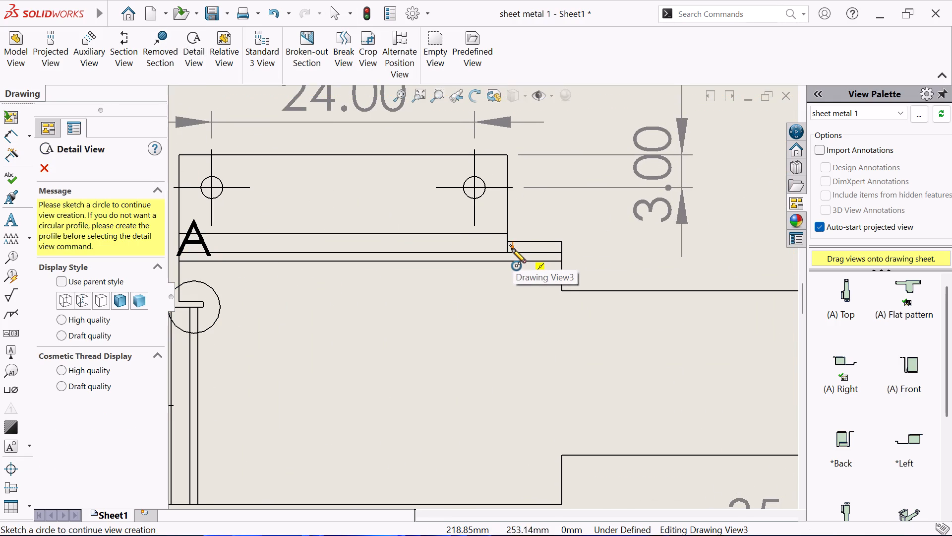
left_click(524, 233)
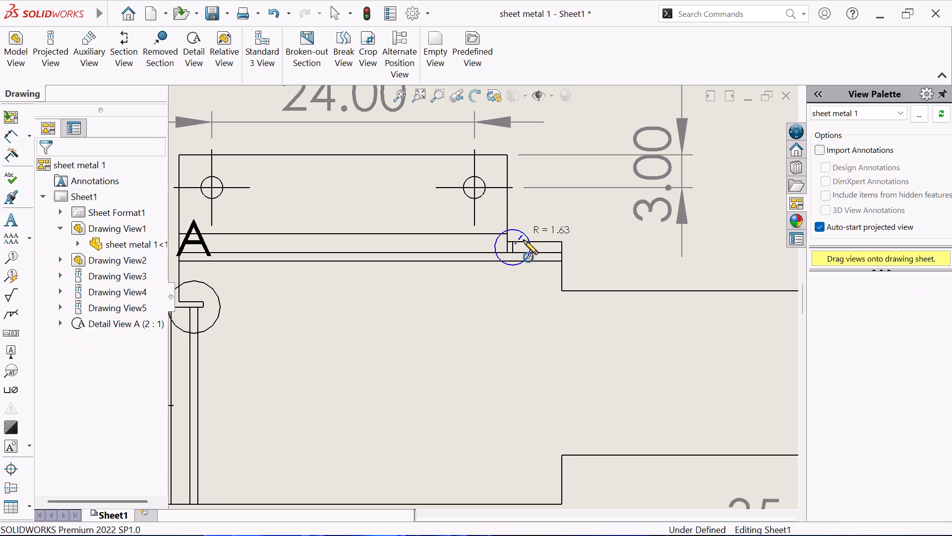
scroll(463, 330, "up", 3)
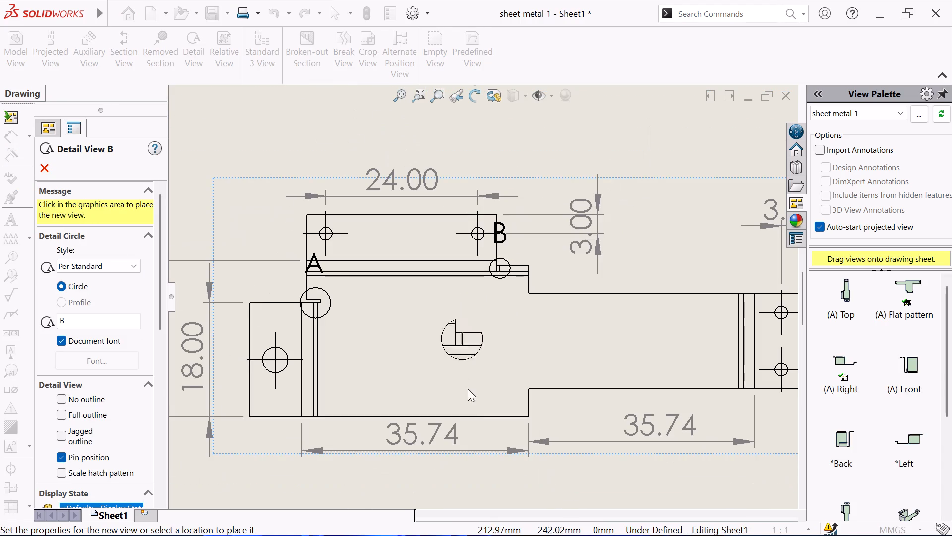
scroll(473, 399, "up", 2)
scroll(472, 443, "up", 3)
scroll(231, 451, "up", 4)
scroll(375, 380, "down", 2)
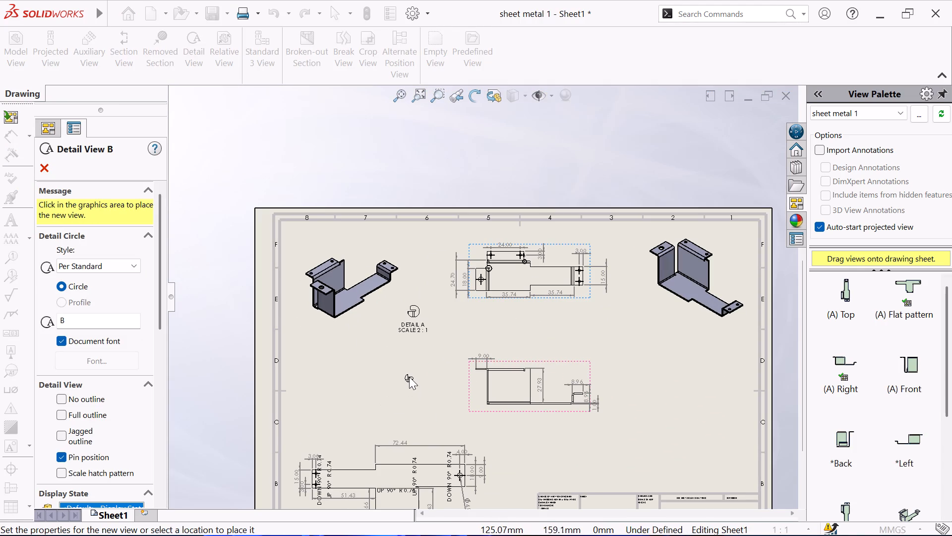
scroll(409, 373, "down", 6)
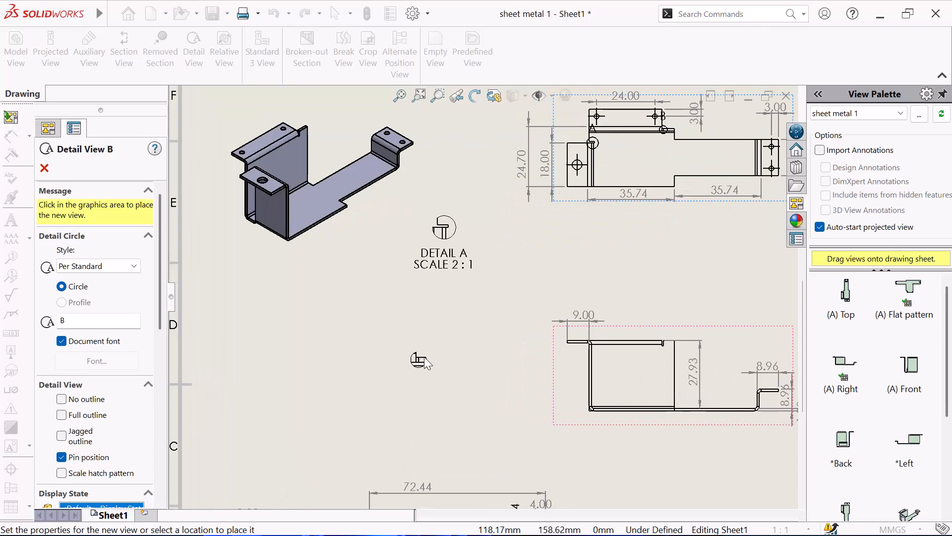
scroll(426, 355, "down", 2)
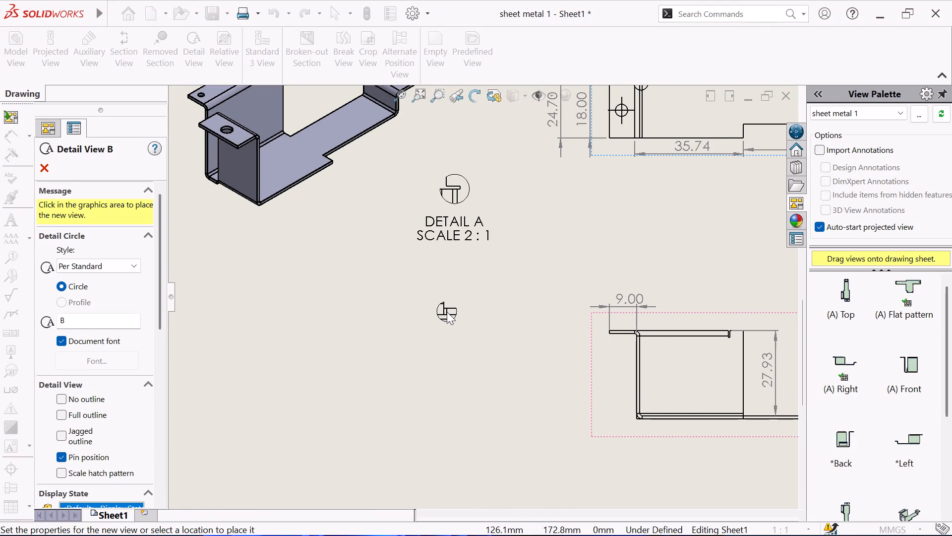
left_click(450, 309)
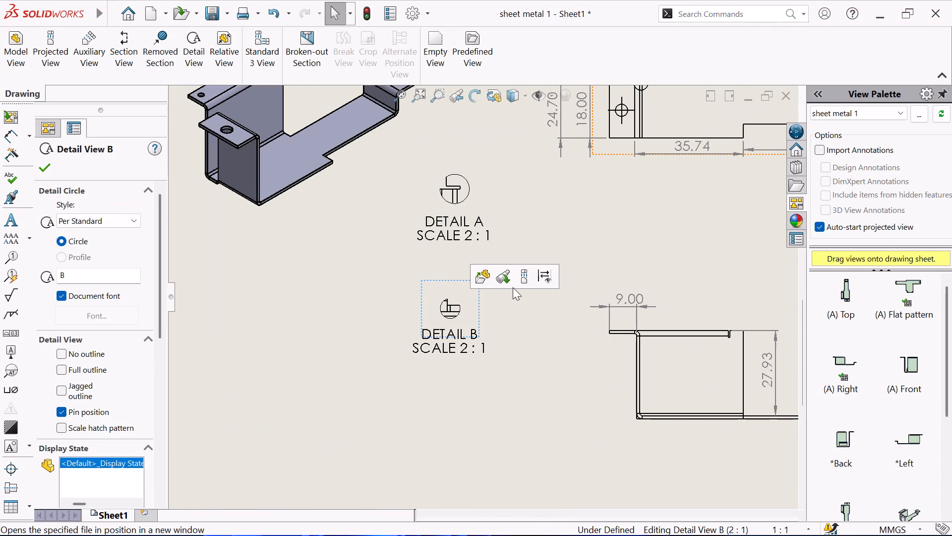
scroll(600, 228, "down", 2)
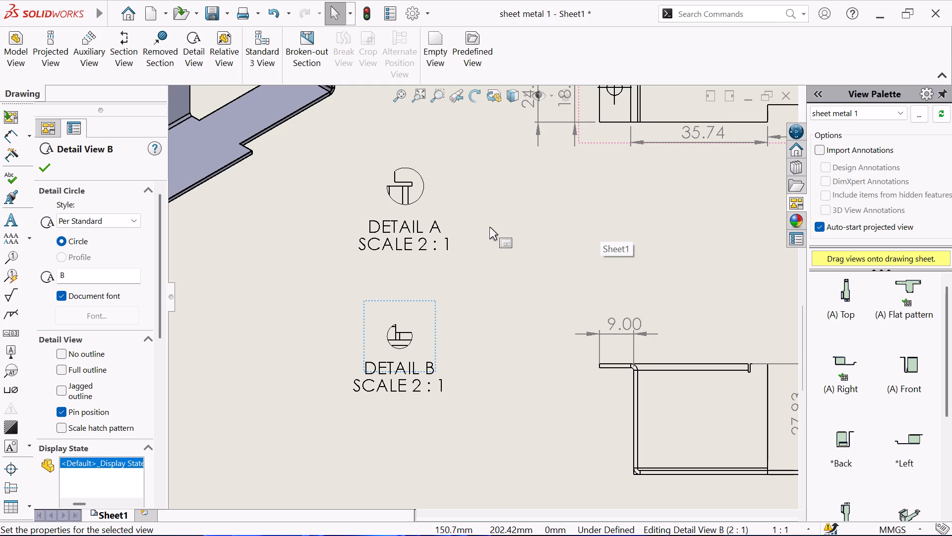
Dimension the relief notch's vertical width between its two horizontal edges in Detail A, placing the dimension to the left of the detail.
scroll(444, 188, "down", 4)
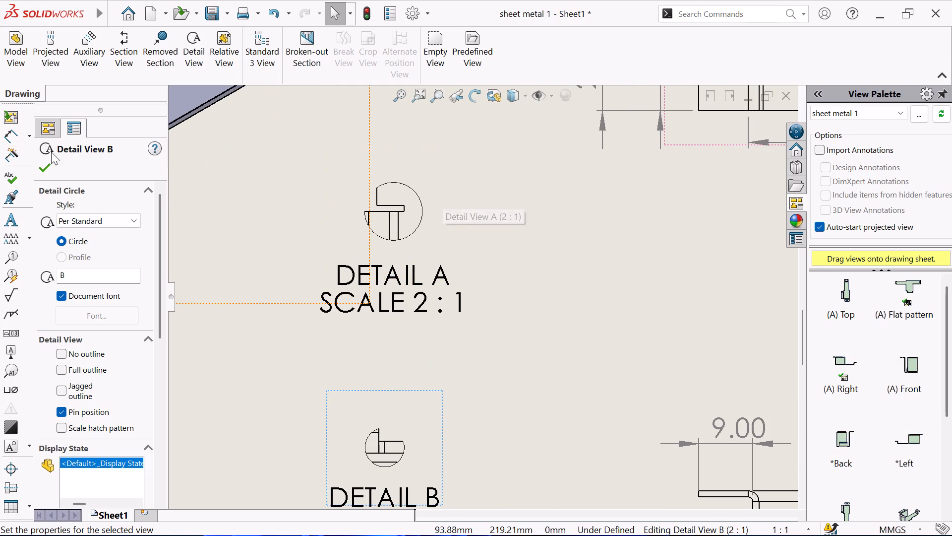
left_click(7, 137)
scroll(360, 224, "down", 2)
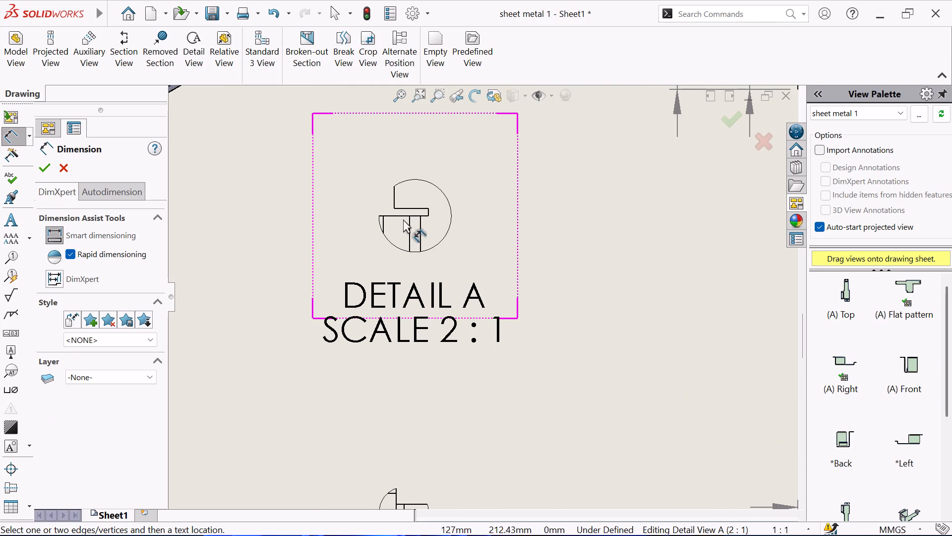
left_click(410, 207)
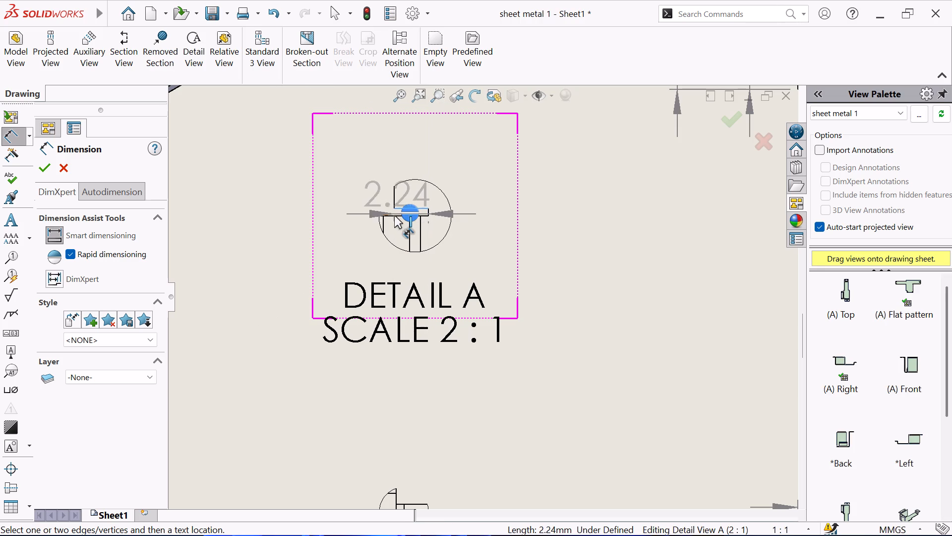
left_click(394, 216)
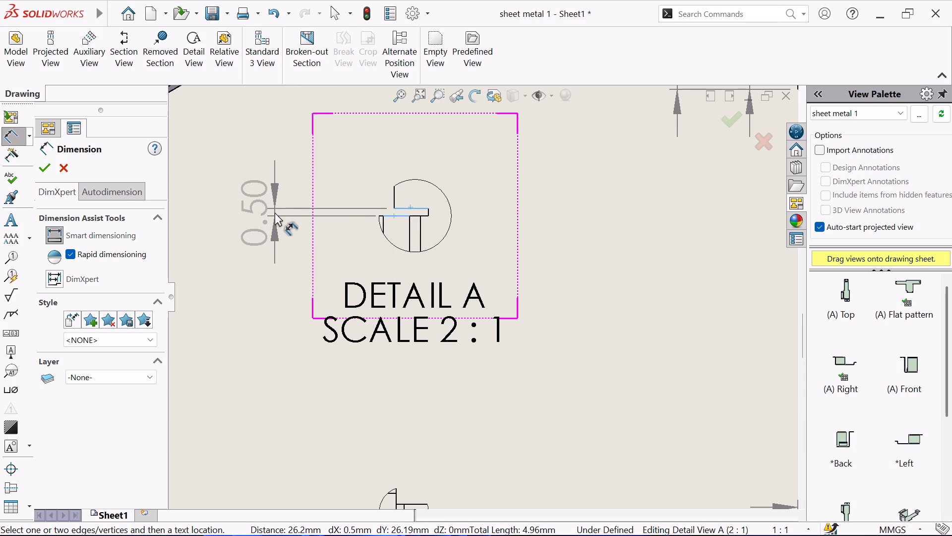
left_click(275, 212)
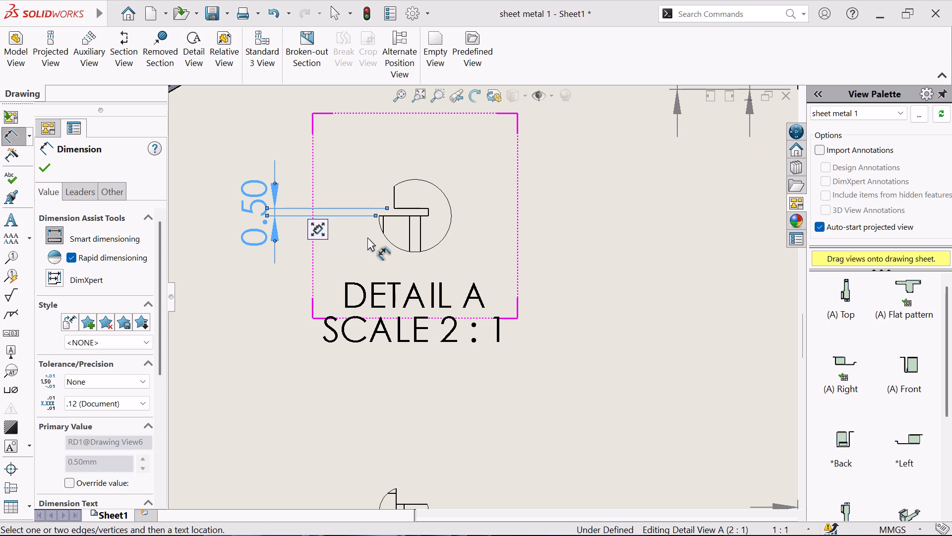
Dimension the relief notch's horizontal length between its two vertical edges in Detail A, placing the dimension above the detail circle.
left_click(427, 211)
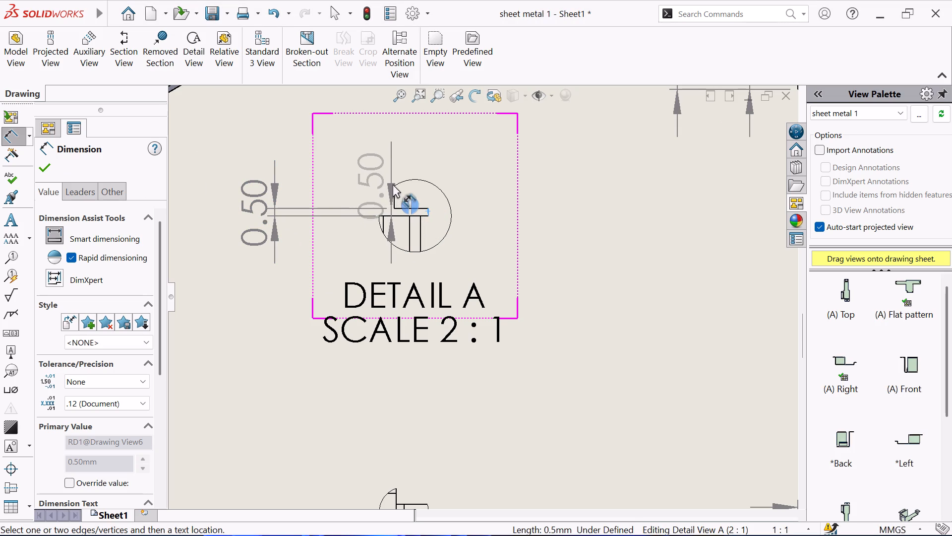
left_click(393, 184)
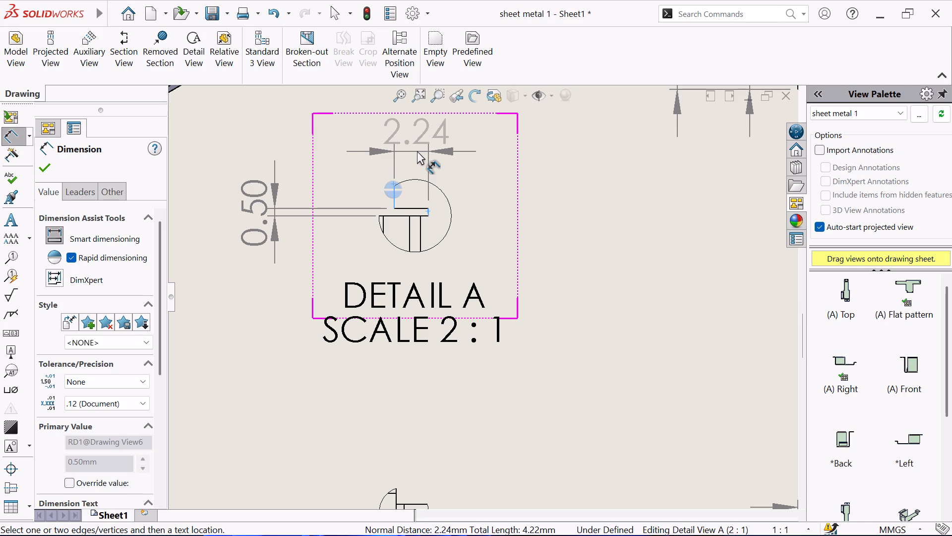
left_click(417, 150)
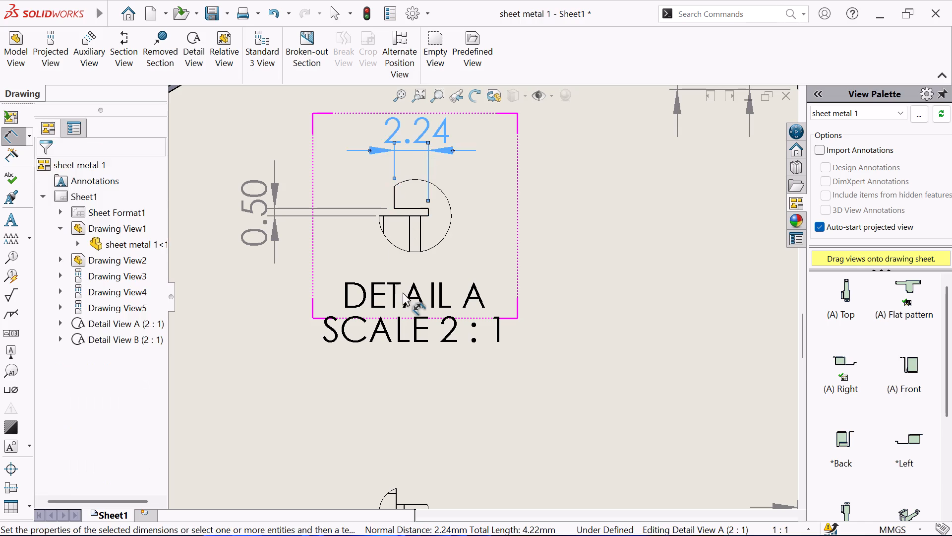
Dimension the relief notch's horizontal width between its two vertical edges in Detail B, placing it above the detail circle, and finish dimensioning.
scroll(403, 293, "up", 3)
scroll(445, 450, "down", 4)
scroll(458, 364, "down", 6)
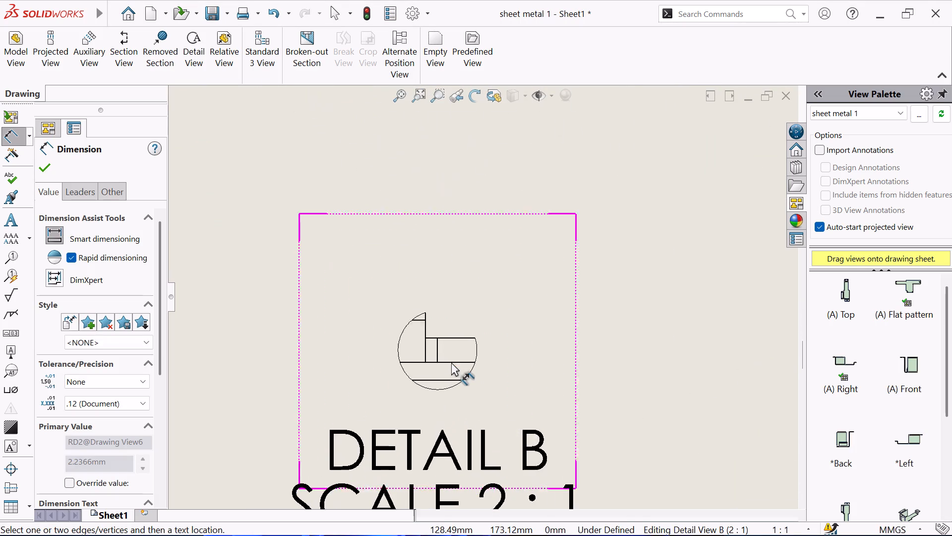
scroll(451, 362, "down", 4)
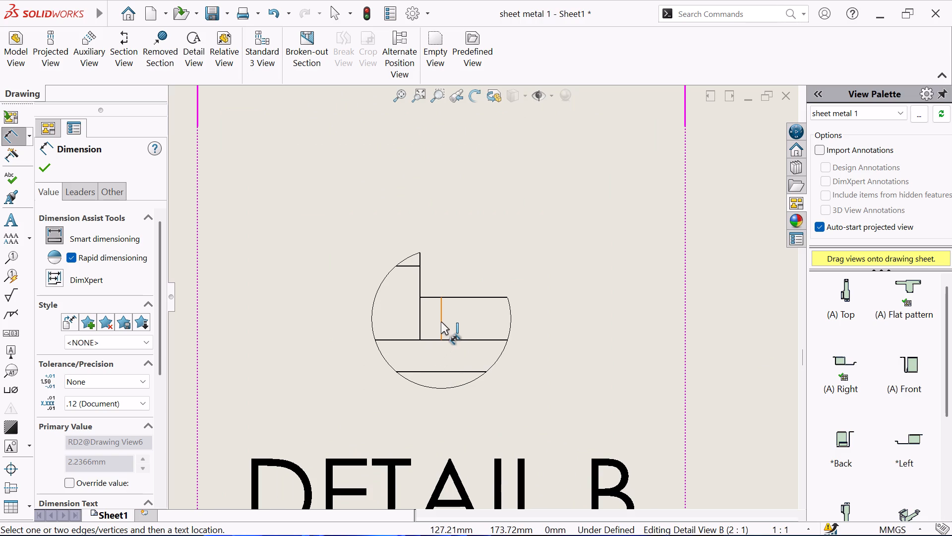
left_click(441, 321)
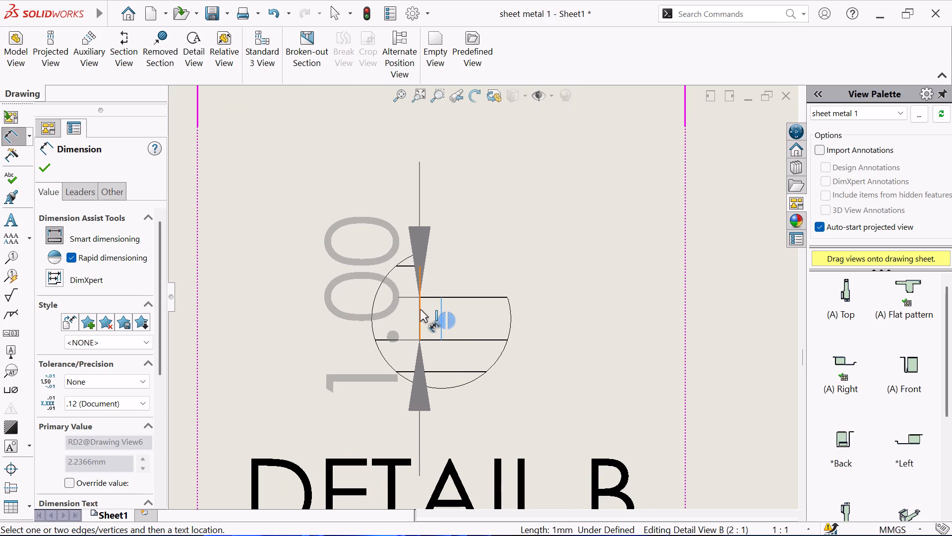
left_click(420, 309)
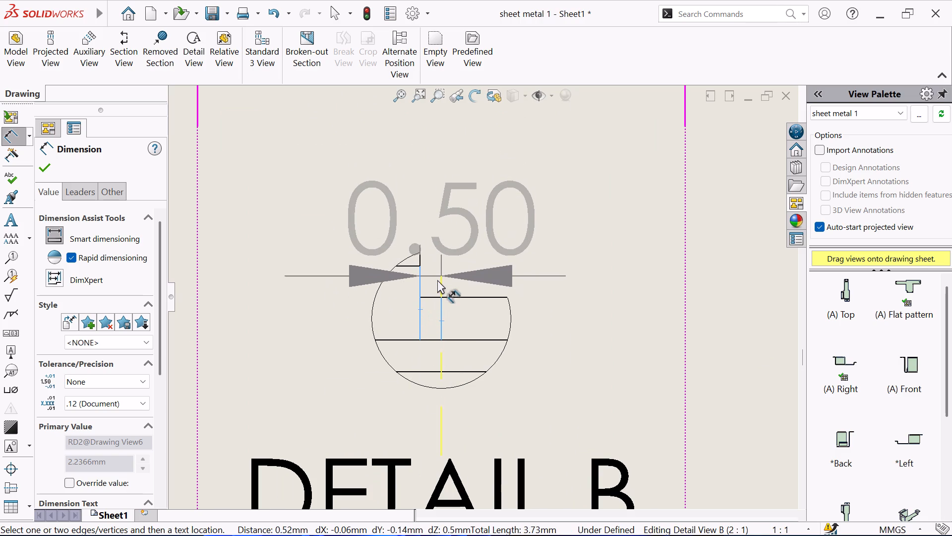
left_click(442, 191)
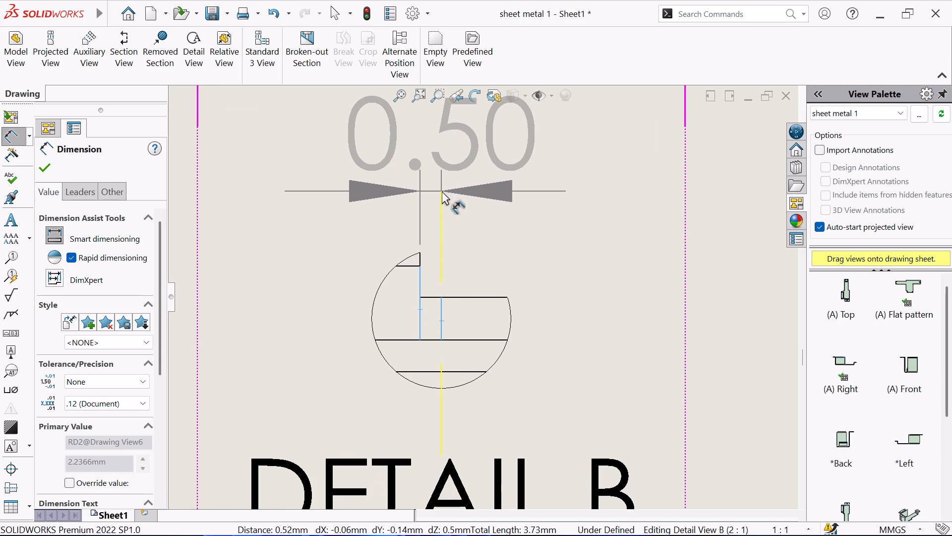
scroll(463, 351, "up", 3)
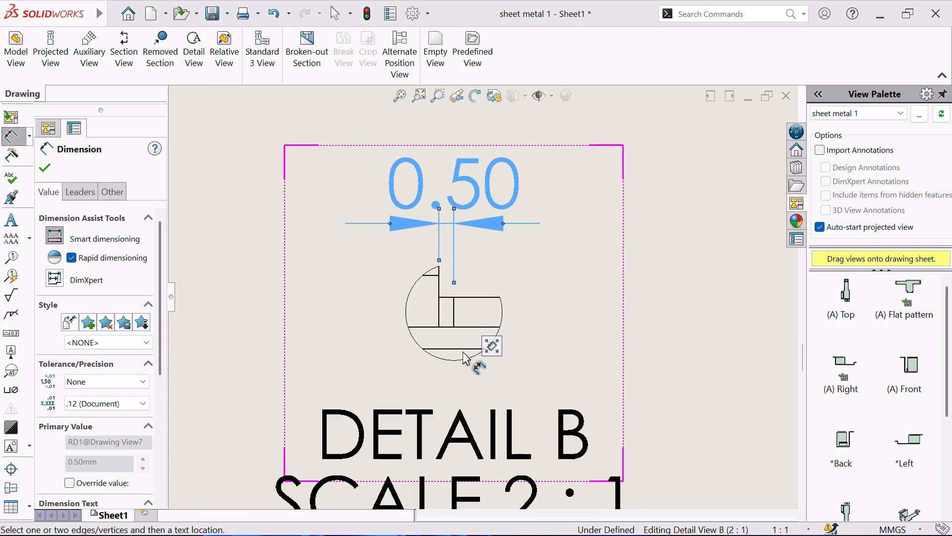
scroll(462, 351, "up", 2)
scroll(471, 296, "up", 8)
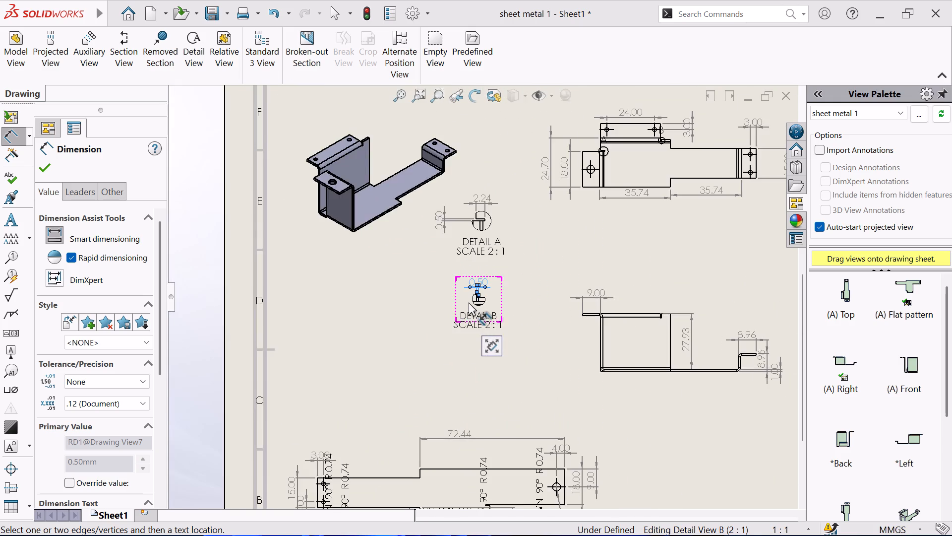
scroll(469, 302, "up", 3)
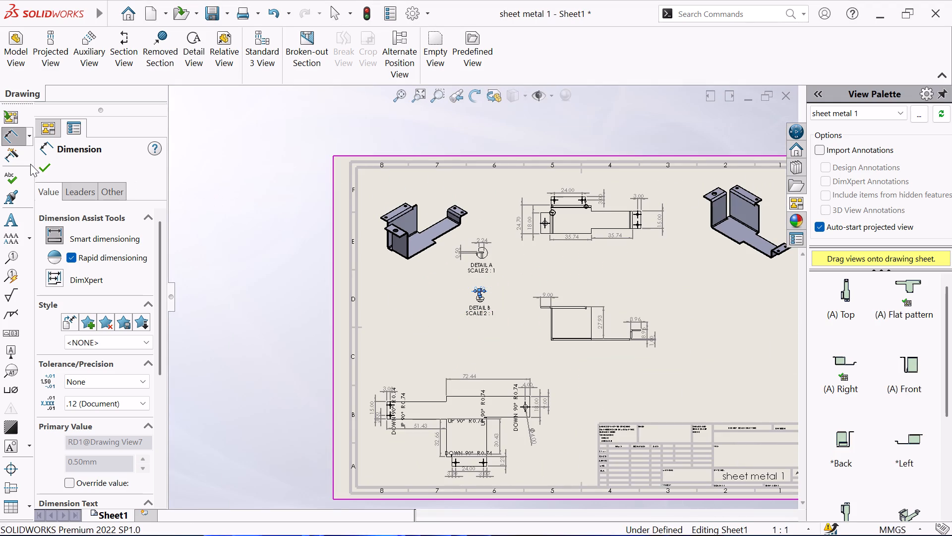
left_click(40, 166)
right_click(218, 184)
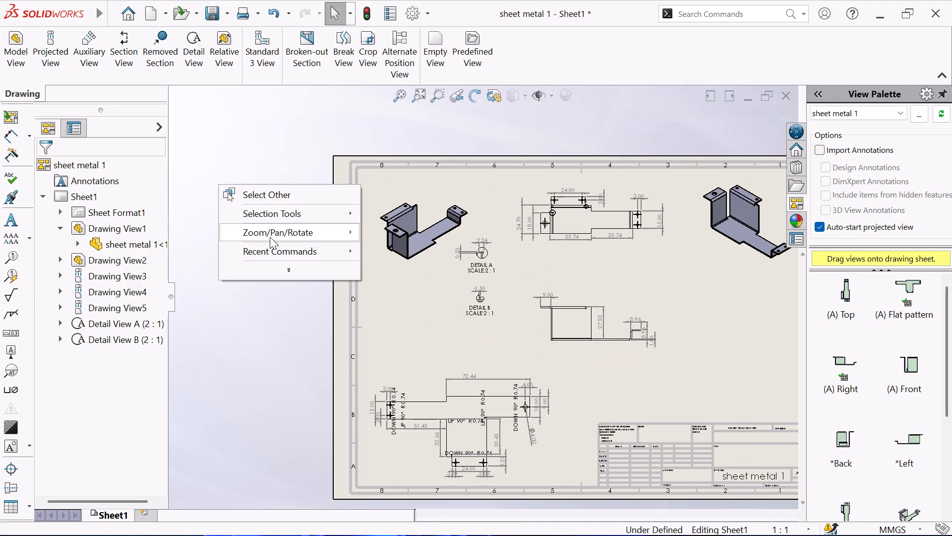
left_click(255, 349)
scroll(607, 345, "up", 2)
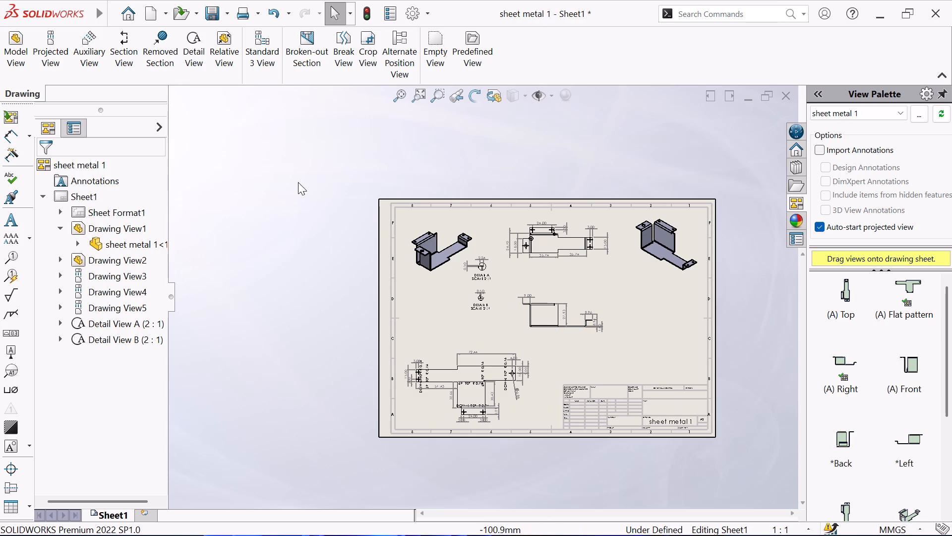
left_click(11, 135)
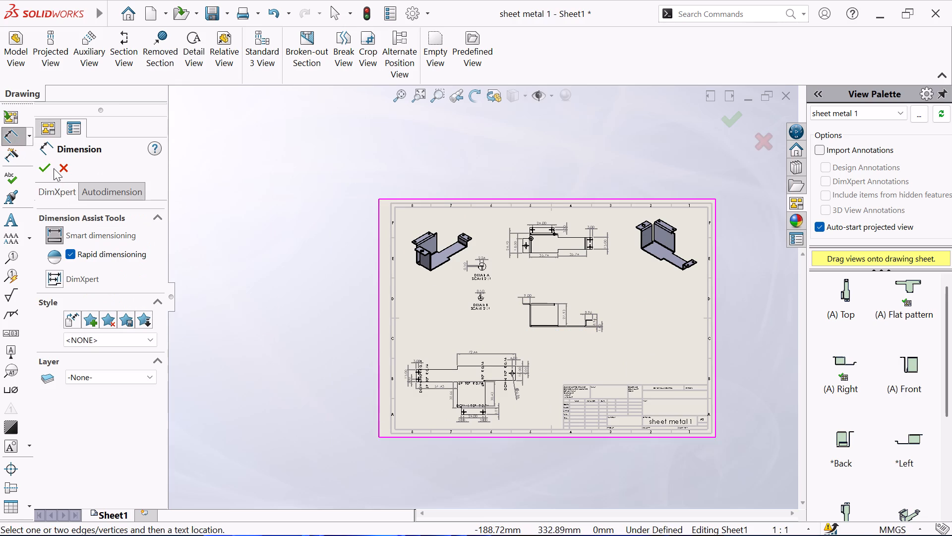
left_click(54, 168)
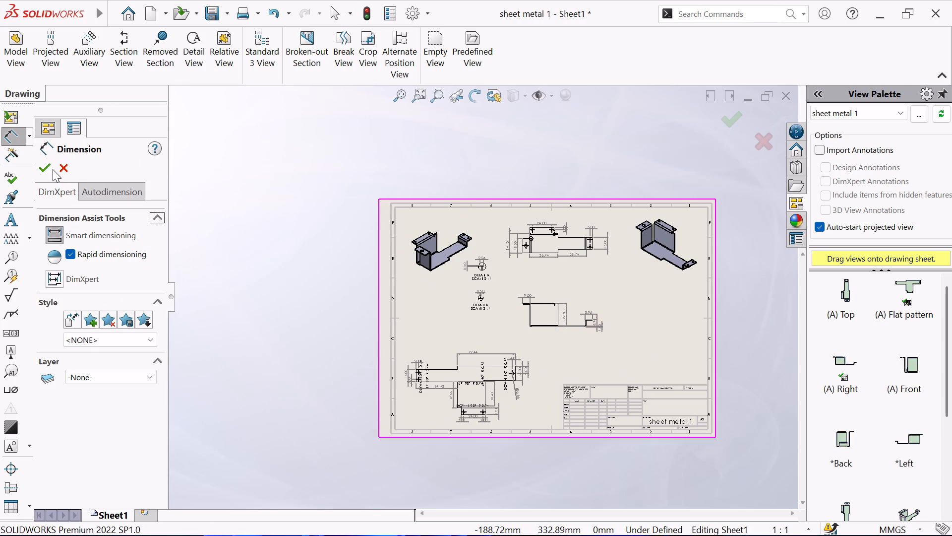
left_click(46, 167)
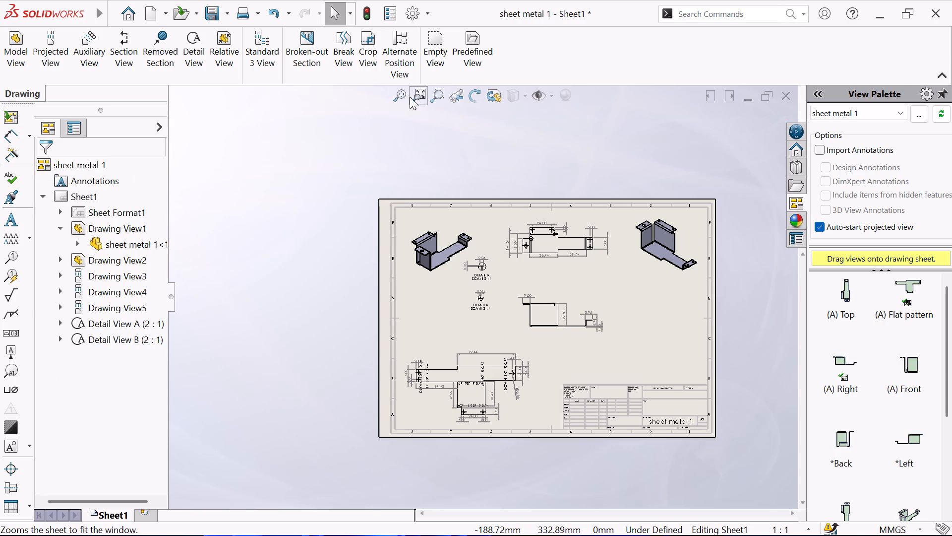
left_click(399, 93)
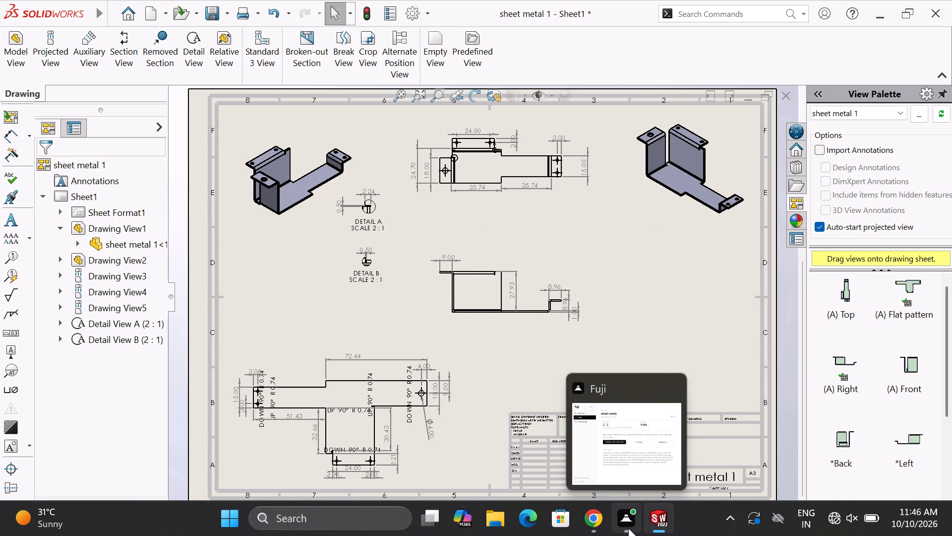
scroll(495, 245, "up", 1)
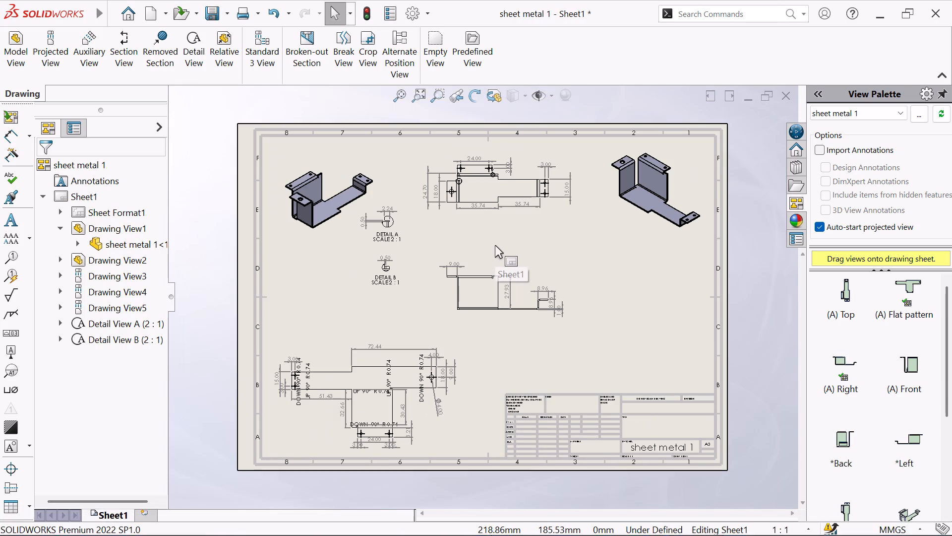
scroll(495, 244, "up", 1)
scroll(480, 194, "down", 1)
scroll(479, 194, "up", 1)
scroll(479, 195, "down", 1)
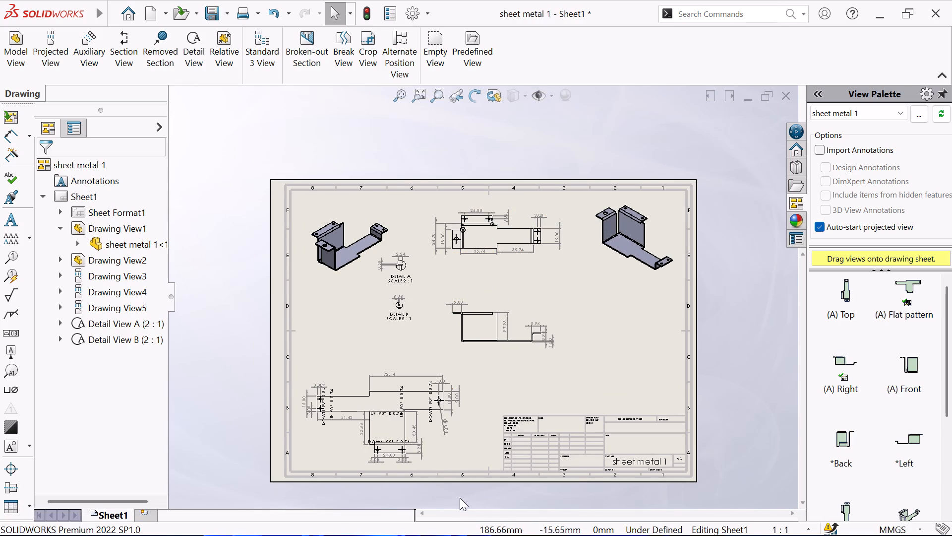
Save the drawing and its modified part, naming the drawing file "sheet metal 1 draftting" in the SOLIDWORKS Drawing format.
key("ctrl+s")
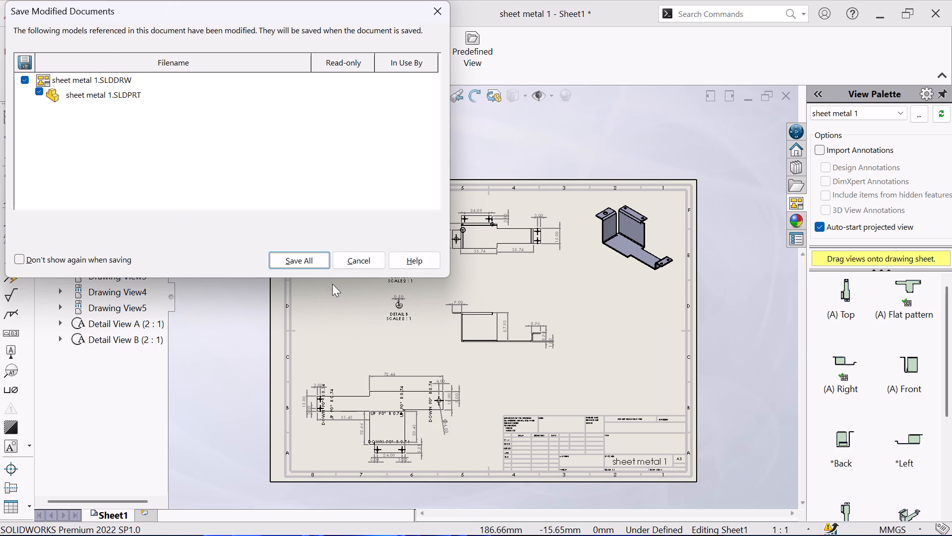
left_click(301, 261)
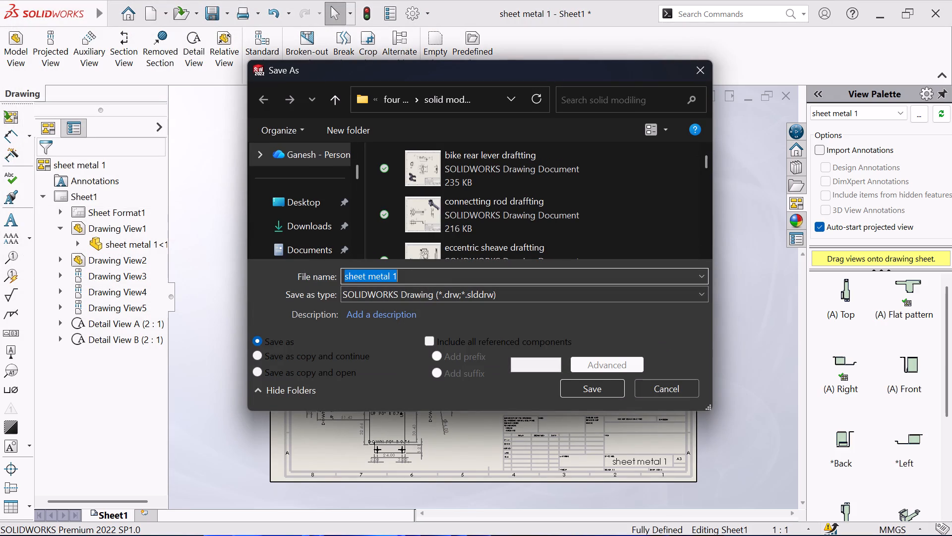
left_click(433, 278)
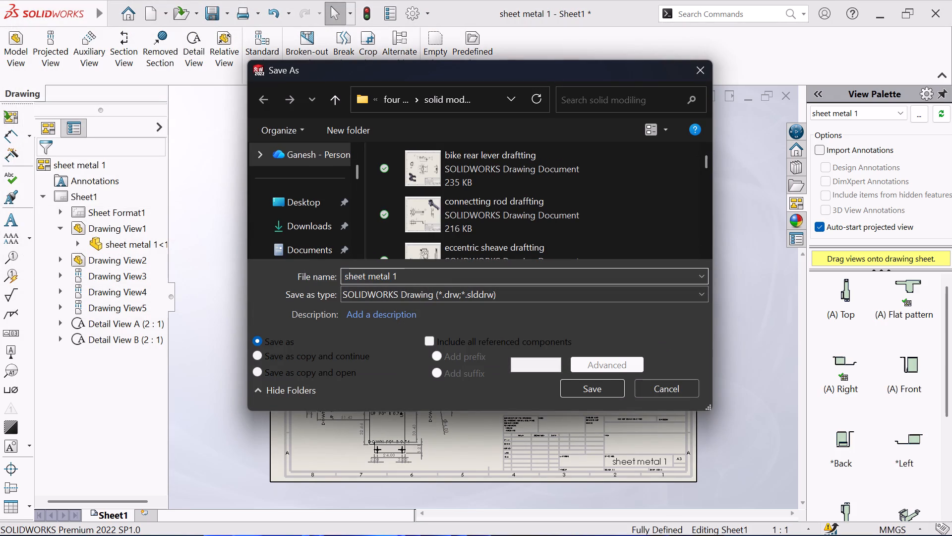
key("space")
key("s")
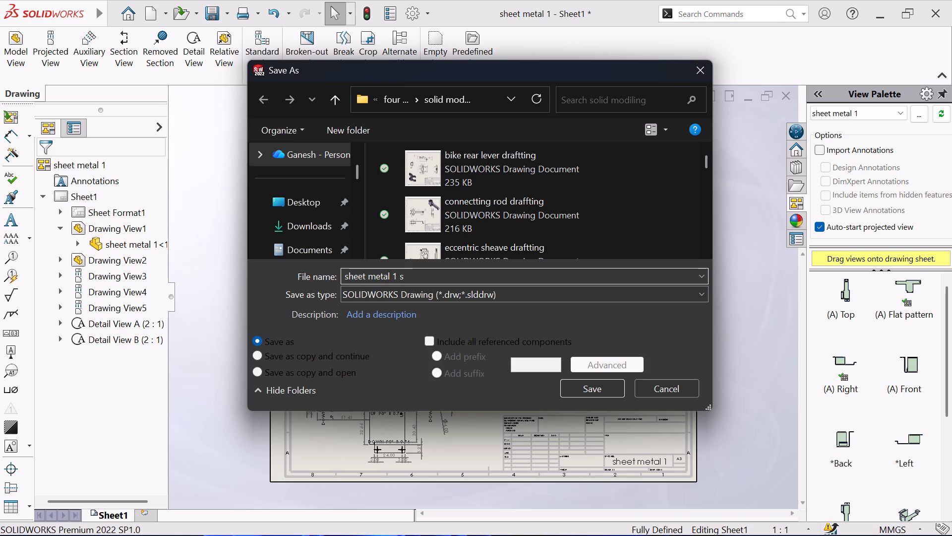
key("BackSpace")
type("dra")
type("ftting")
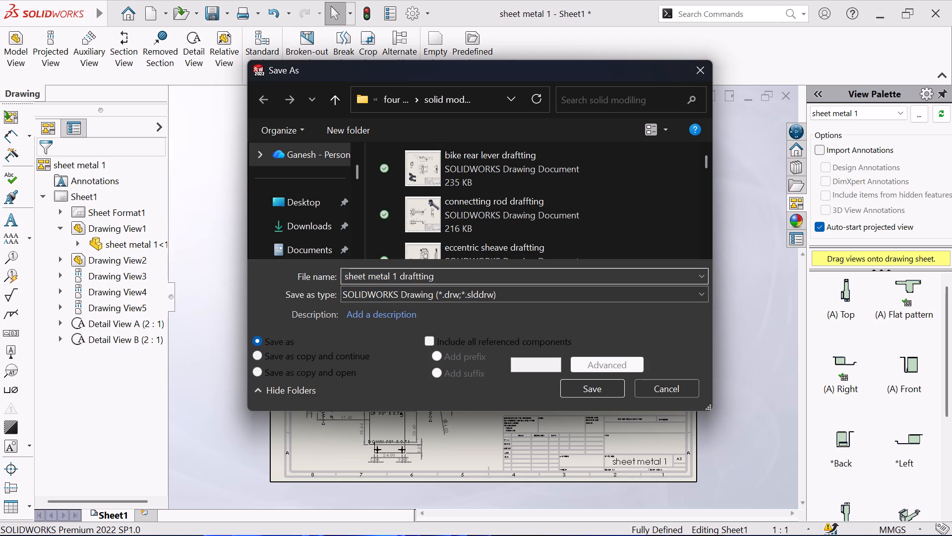
key("Return")
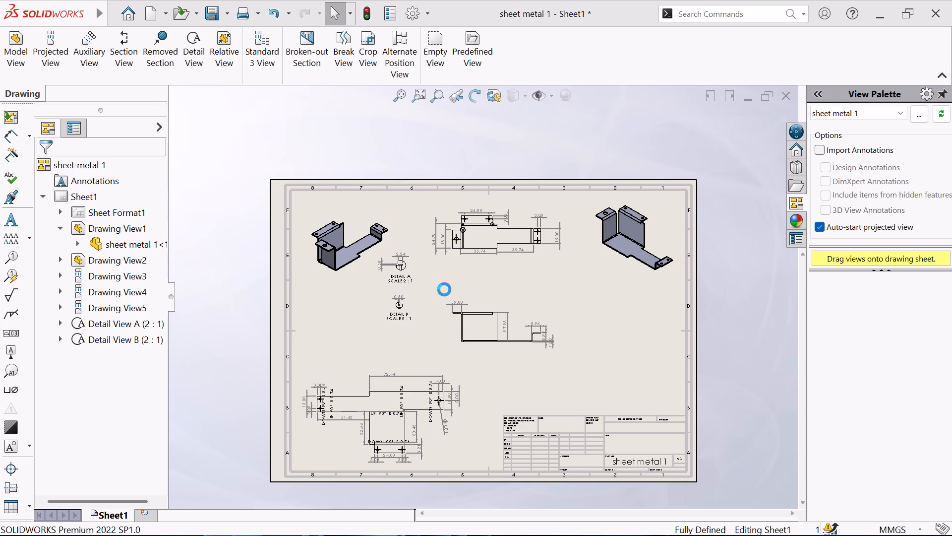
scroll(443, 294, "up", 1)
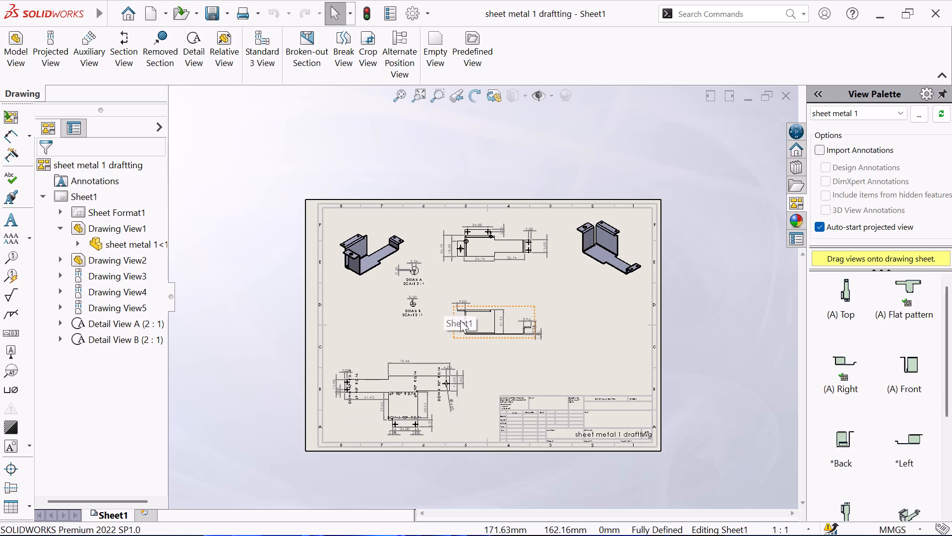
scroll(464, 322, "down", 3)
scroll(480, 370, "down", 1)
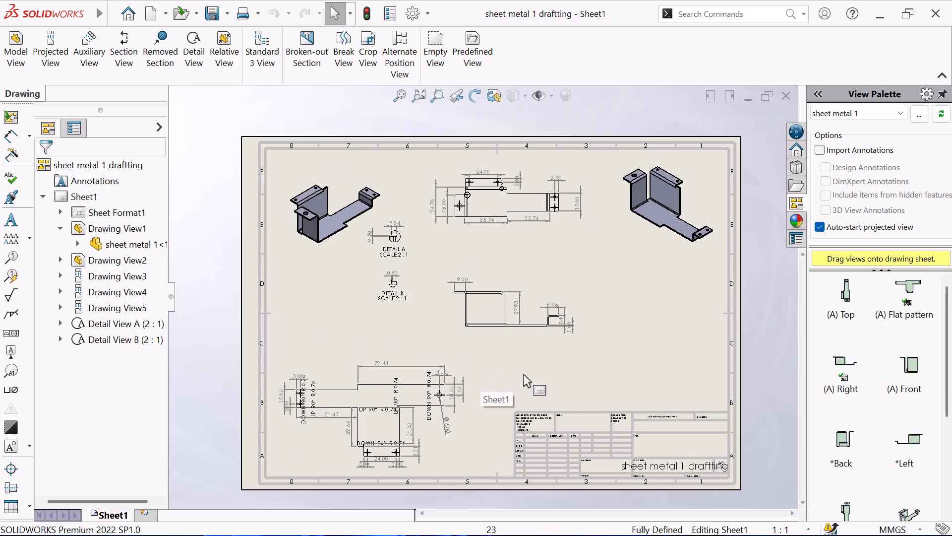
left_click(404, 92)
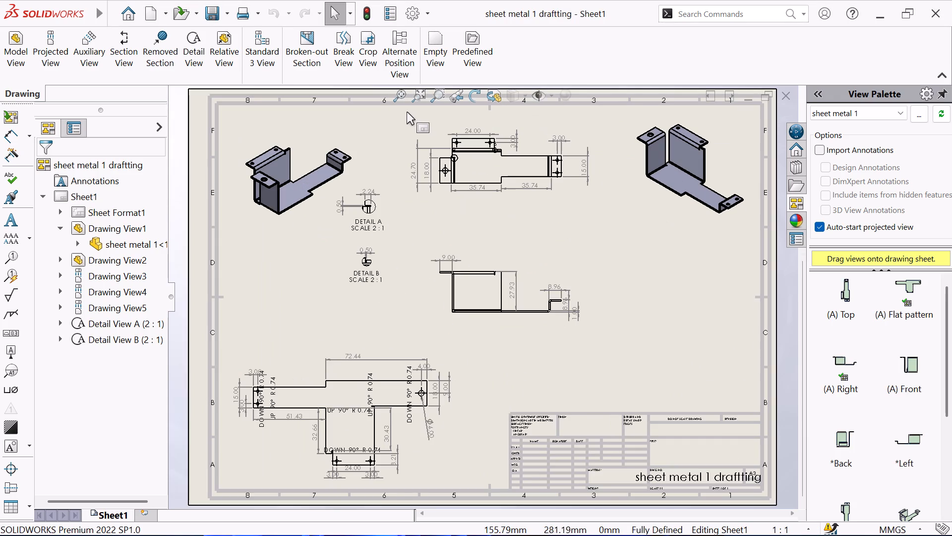